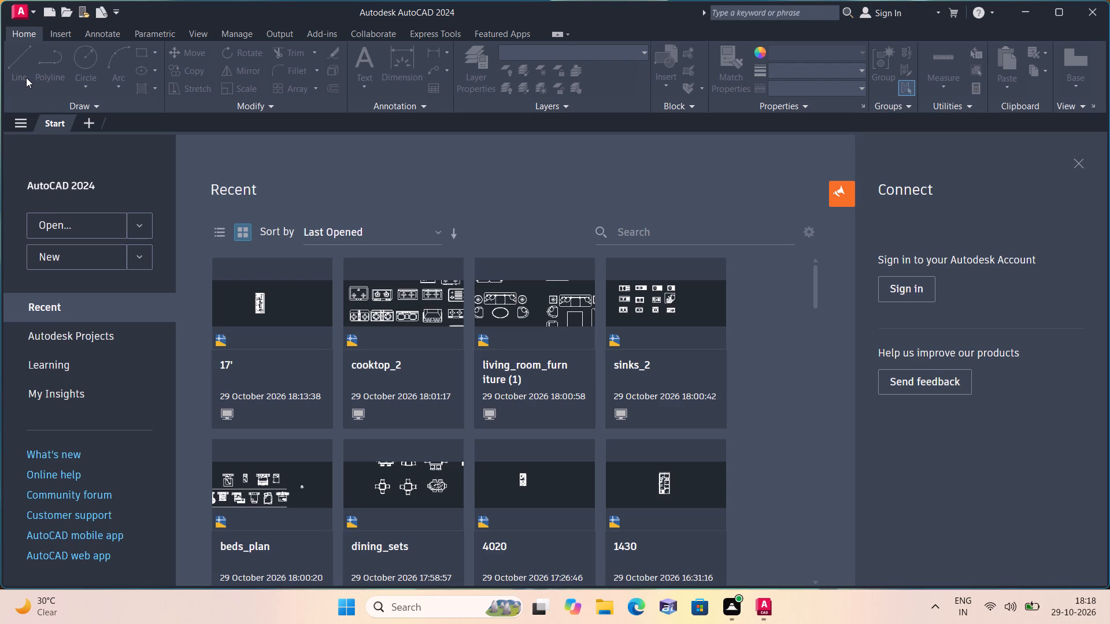
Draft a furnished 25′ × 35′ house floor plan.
Create a new drawing and set its model space limits from 0,0 to 1000,1000.
{"action": "double_click", "coordinate": [68, 250]}
{"action": "type", "text": "lim"}
{"action": "key", "text": "space"}
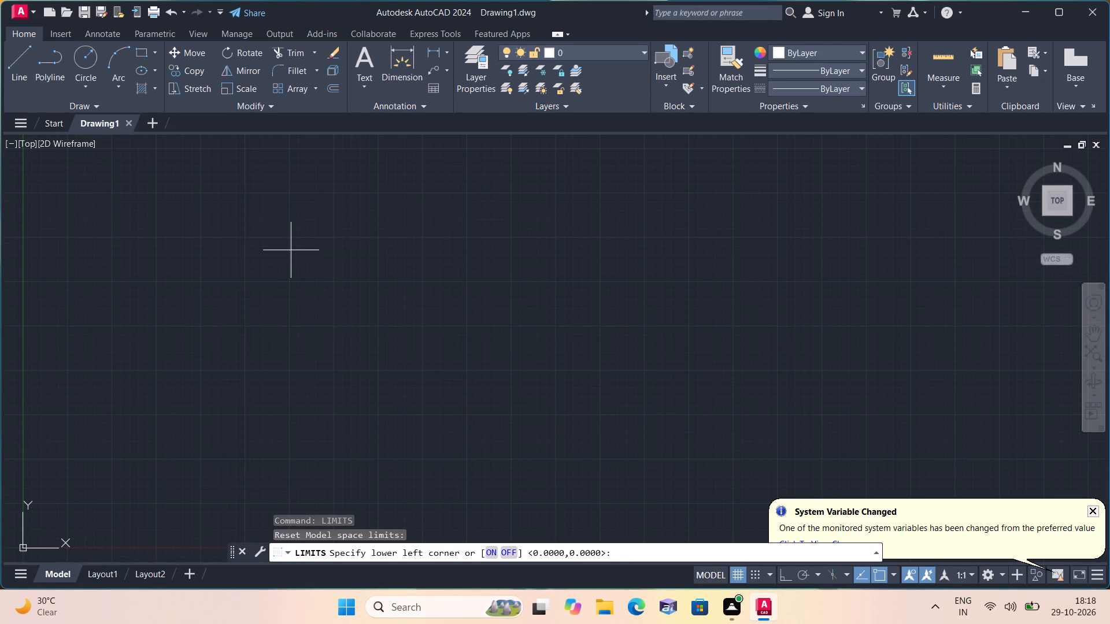
{"action": "type", "text": "0,0 1000,1000 un"}
Set the drawing's length units to Engineering with a precision of 0'-0".
{"action": "key", "text": "space"}
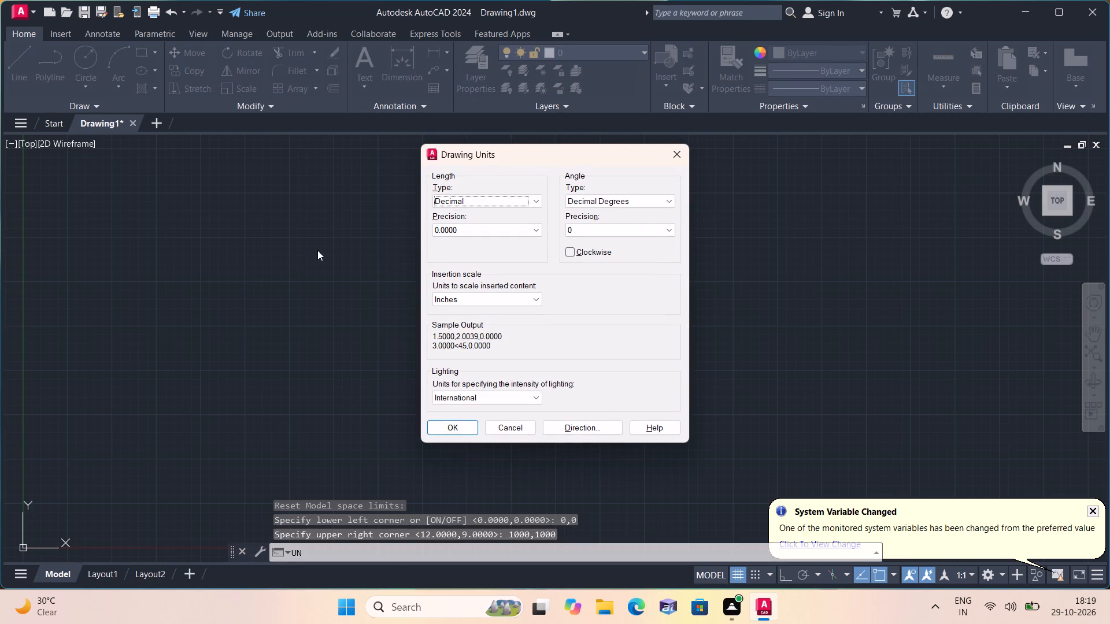
{"action": "left_click", "coordinate": [490, 200]}
{"action": "left_click", "coordinate": [482, 235]}
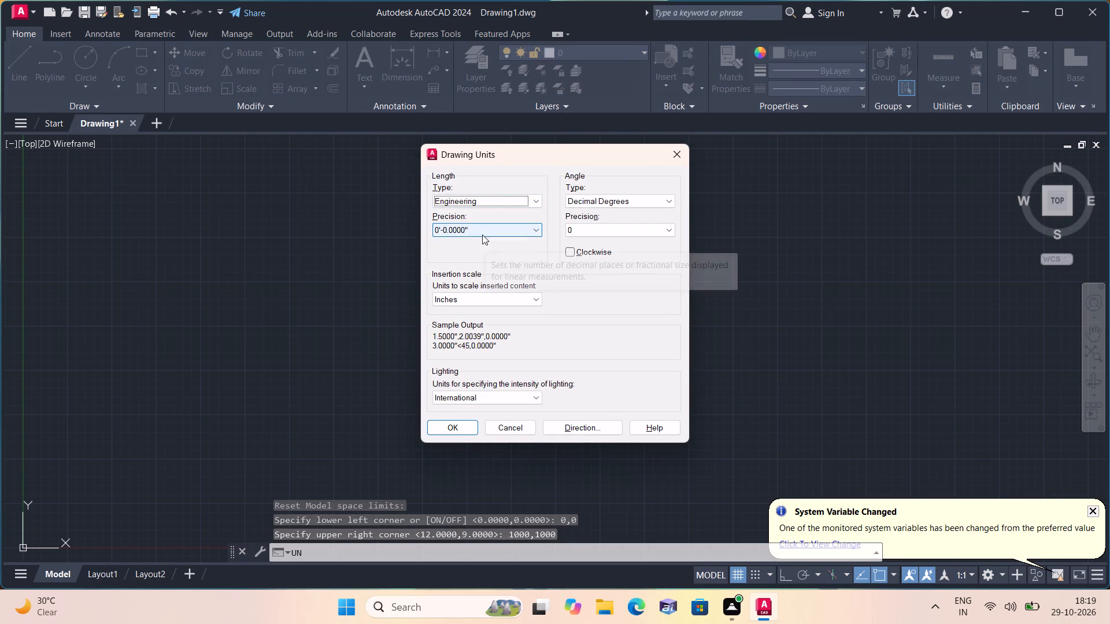
{"action": "left_click", "coordinate": [482, 235]}
{"action": "left_click", "coordinate": [468, 240]}
{"action": "left_click", "coordinate": [463, 435]}
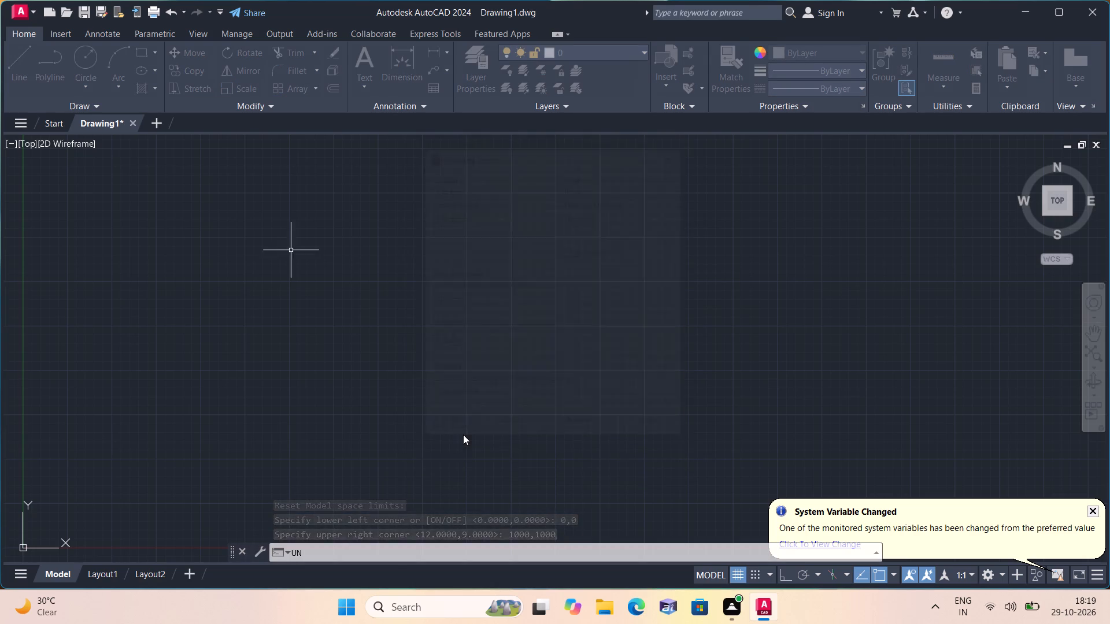
Modify the Standard dimension style's primary units to Engineering format with 0'-0" precision and make the style current.
{"action": "type", "text": "d"}
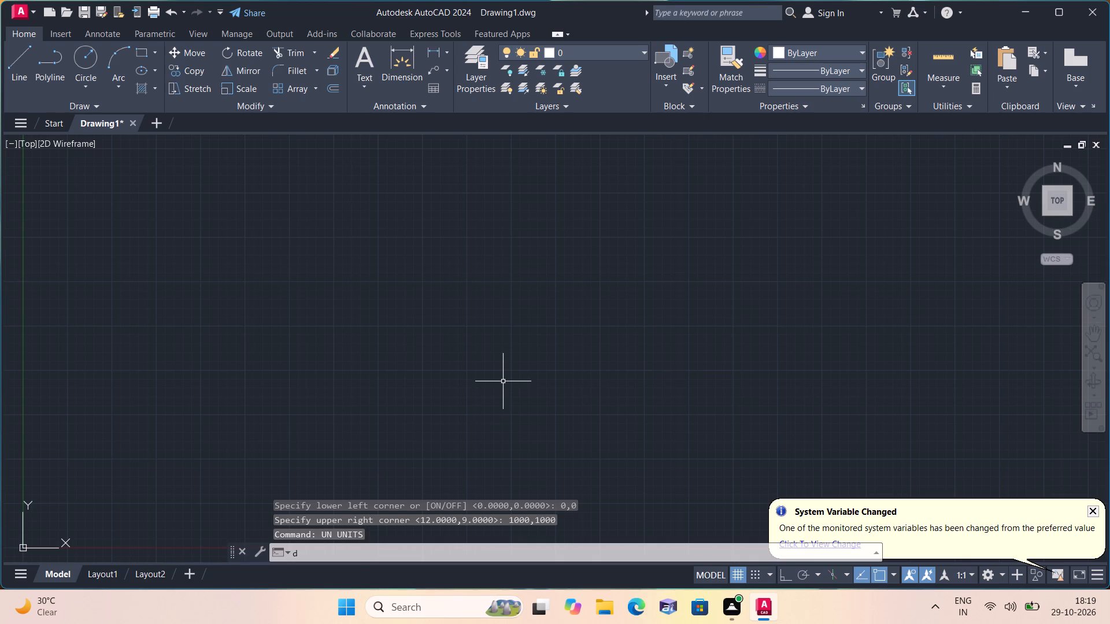
{"action": "key", "text": "space"}
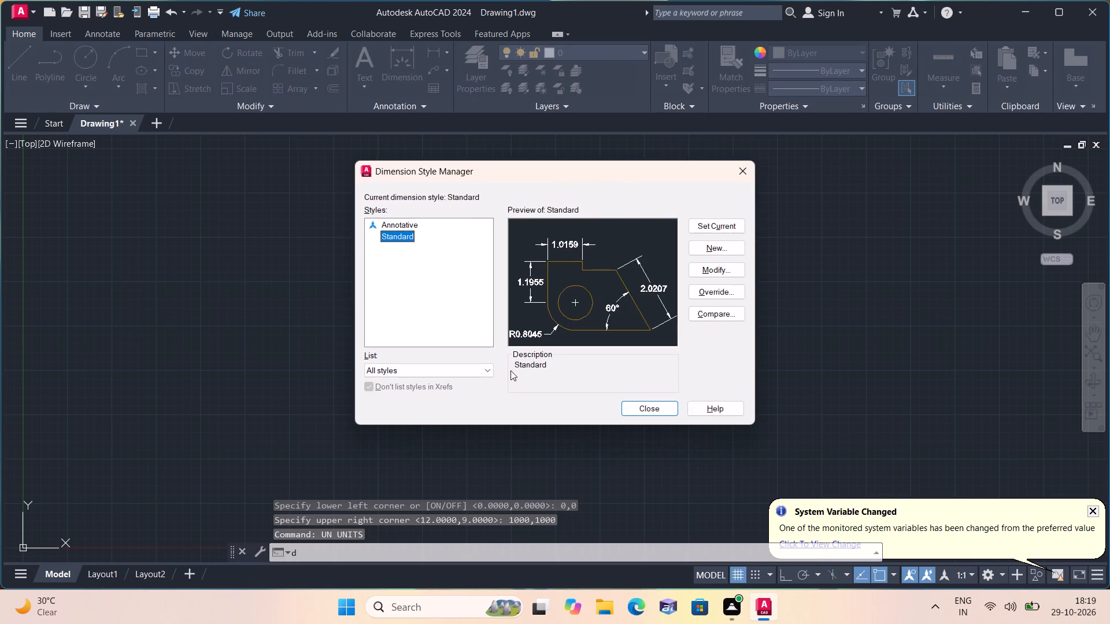
{"action": "left_click", "coordinate": [716, 269]}
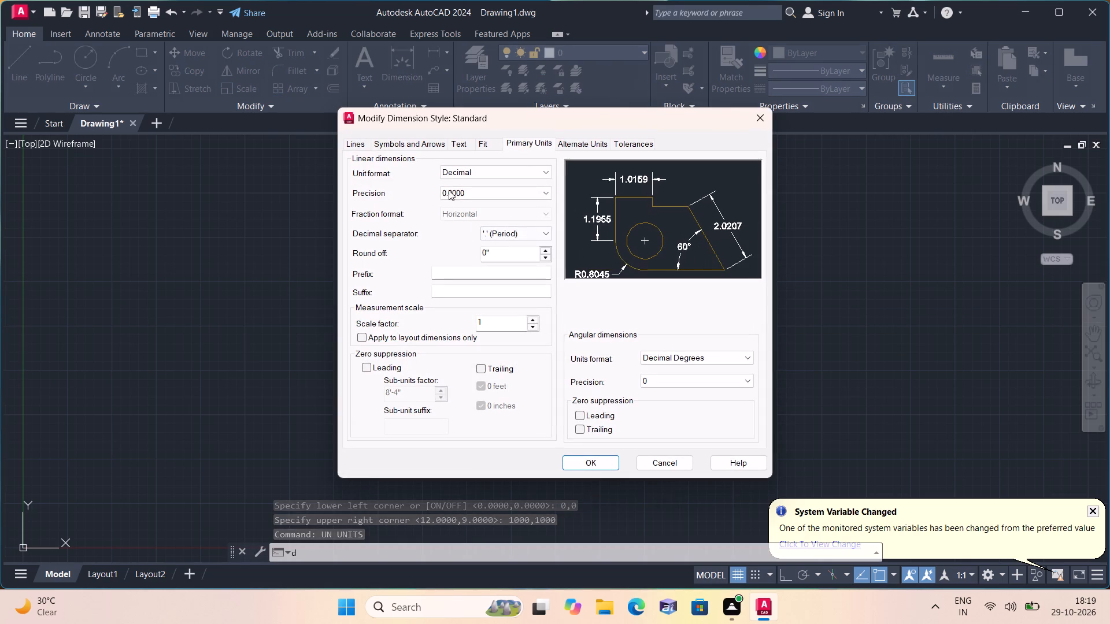
{"action": "left_click", "coordinate": [461, 174]}
{"action": "left_click", "coordinate": [449, 201]}
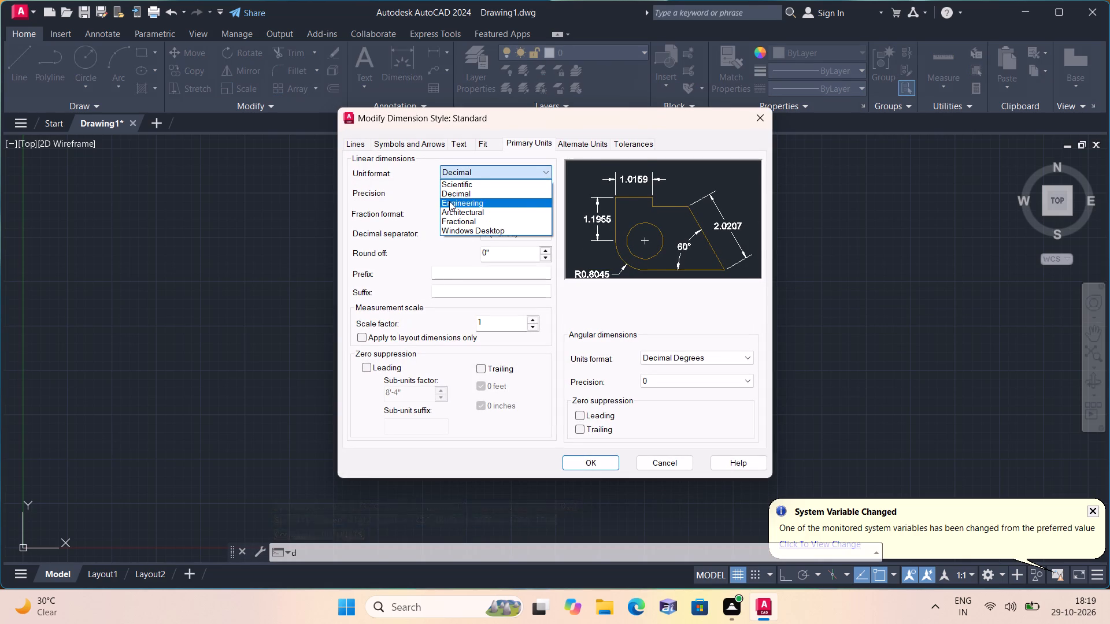
{"action": "left_click", "coordinate": [459, 190]}
{"action": "left_click", "coordinate": [456, 201]}
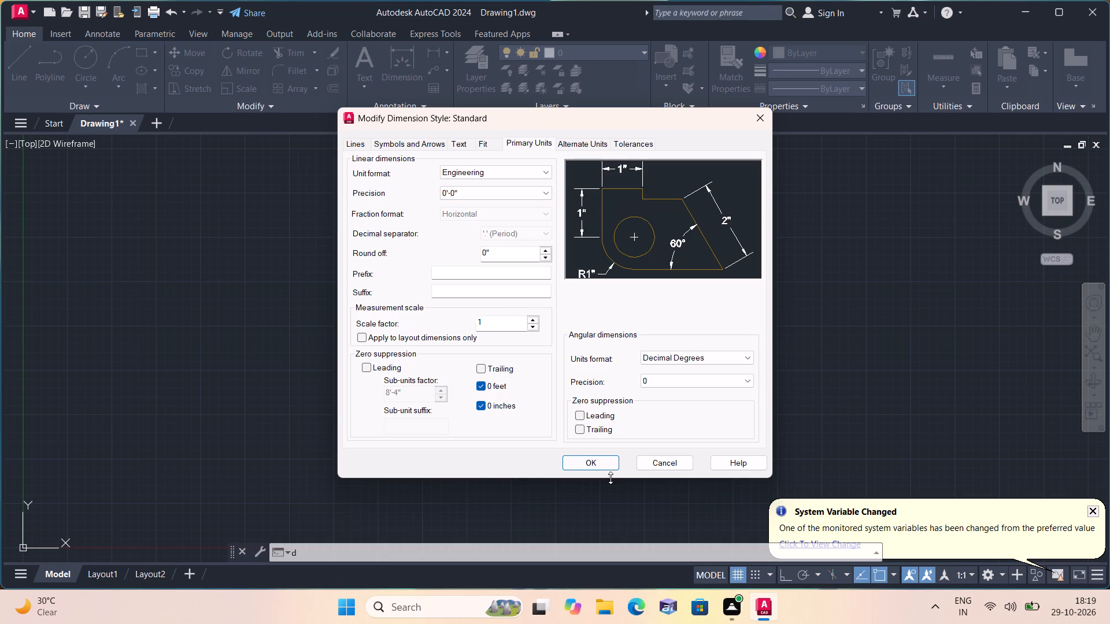
{"action": "left_click", "coordinate": [591, 458]}
{"action": "left_click", "coordinate": [716, 231]}
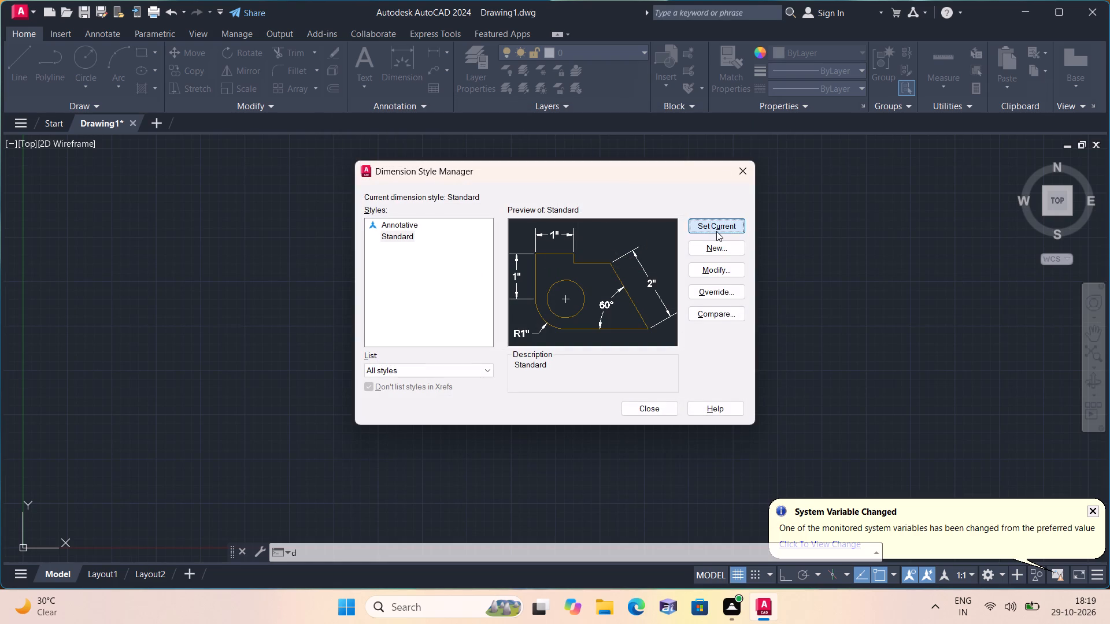
{"action": "left_click", "coordinate": [650, 411]}
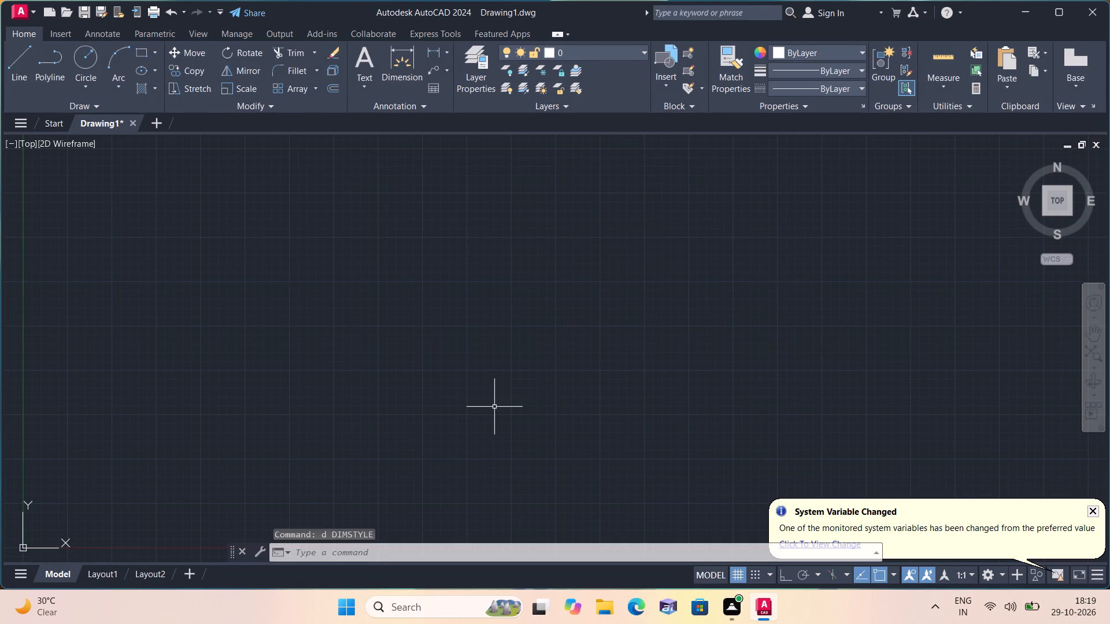
Draw one vertical and one horizontal construction line crossing each other in the empty drawing area.
{"action": "type", "text": "xl v"}
{"action": "key", "text": "space"}
{"action": "left_click", "coordinate": [471, 425]}
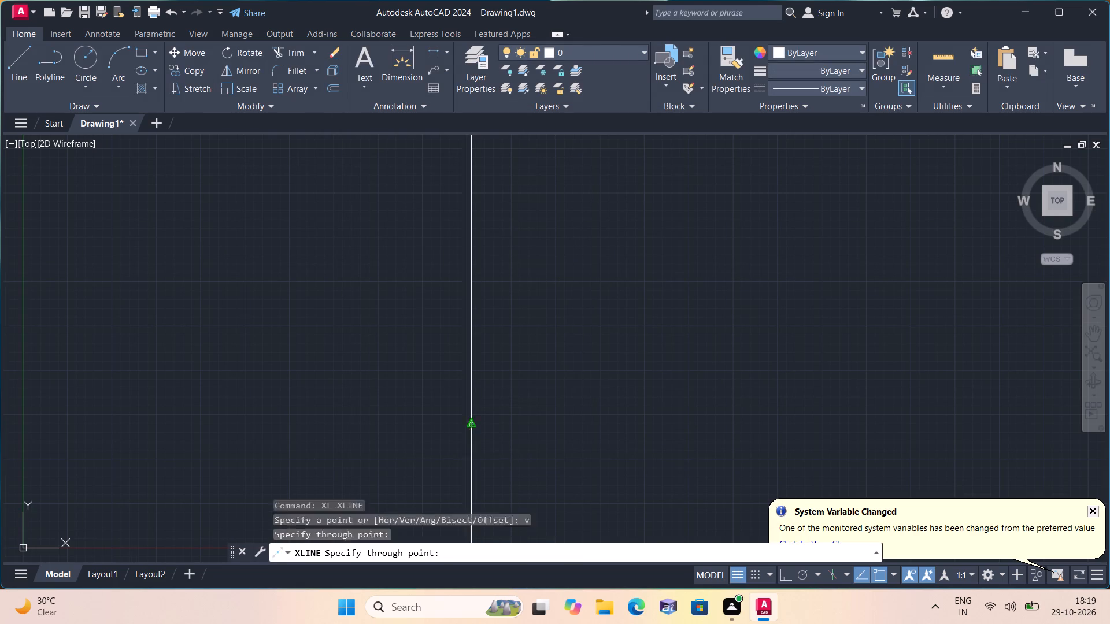
{"action": "key", "text": "space"}
{"action": "key", "text": "space"}
{"action": "type", "text": "h"}
{"action": "key", "text": "space"}
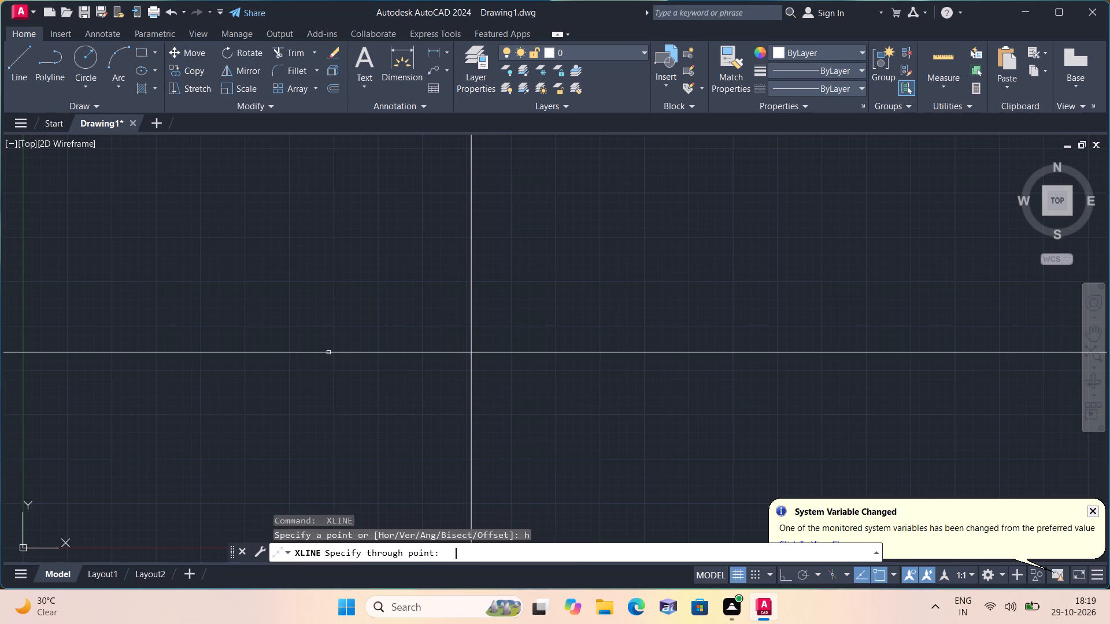
{"action": "left_click", "coordinate": [335, 358]}
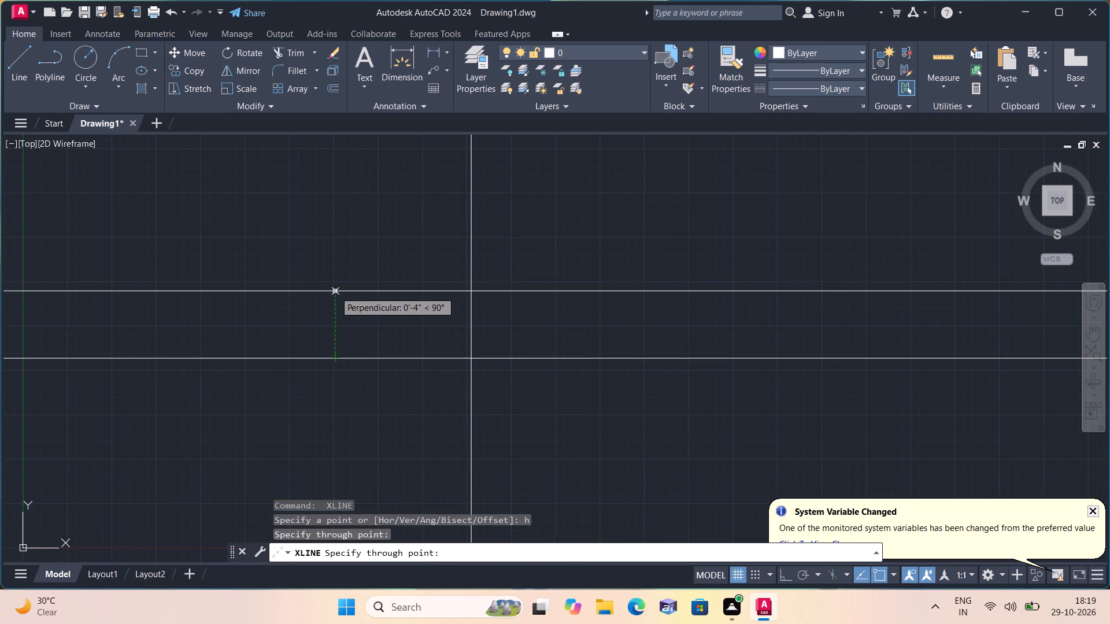
{"action": "key", "text": "space"}
Trim the construction lines above and to the left of their intersection, leaving an upper-left outer corner.
{"action": "type", "text": "trim"}
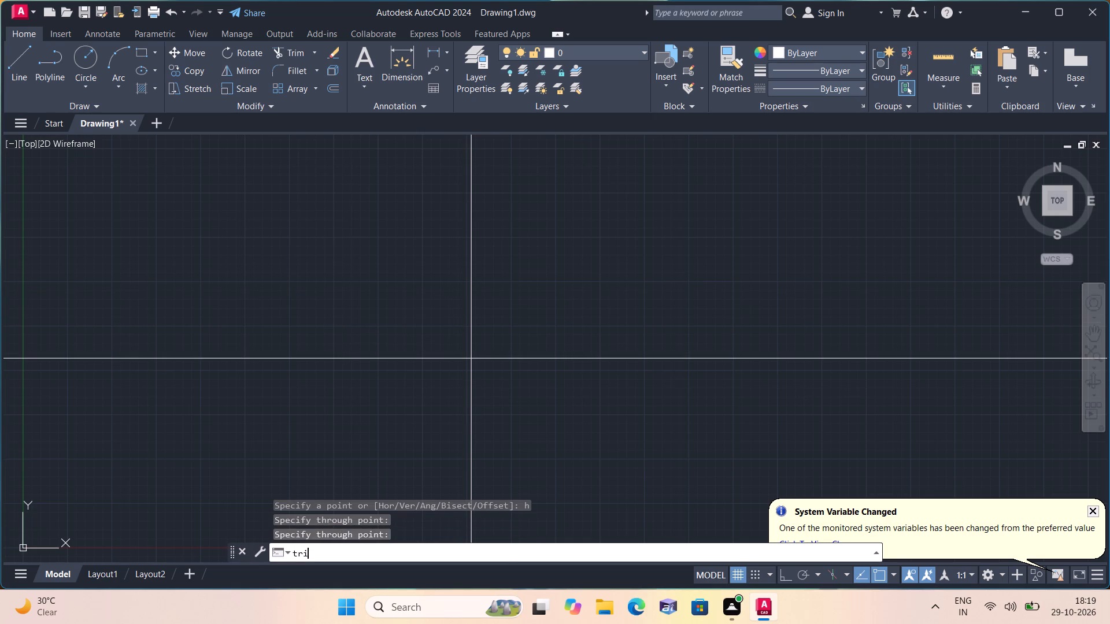
{"action": "key", "text": "space"}
{"action": "scroll", "coordinate": [335, 291], "scroll_direction": "down", "scroll_amount": 2}
{"action": "scroll", "coordinate": [394, 284], "scroll_direction": "down", "scroll_amount": 1}
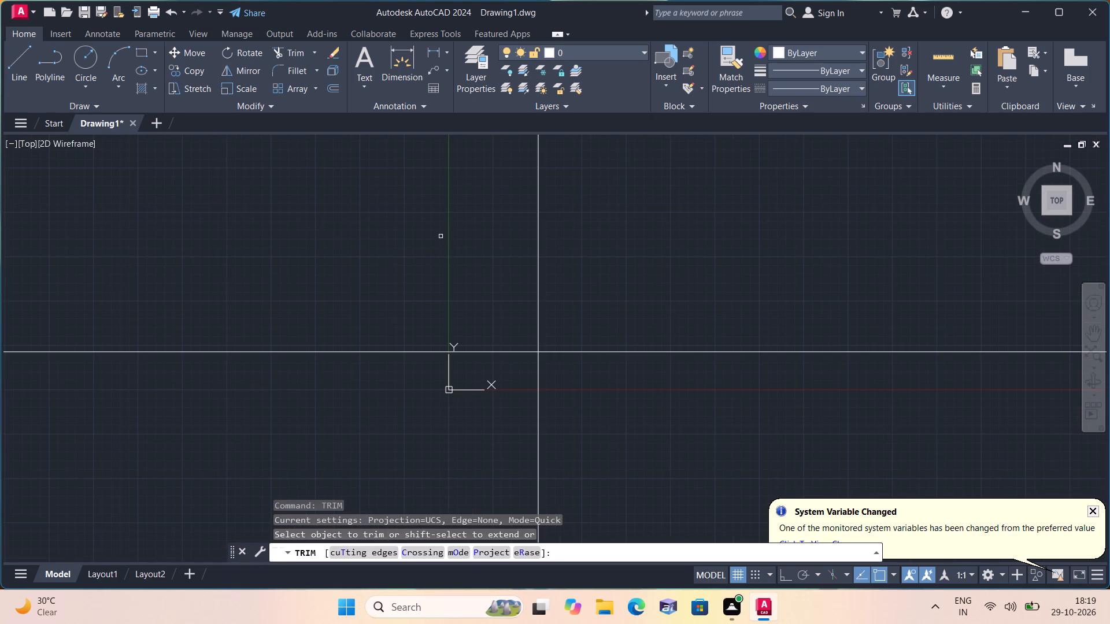
{"action": "left_click_drag", "start_coordinate": [595, 209], "coordinate": [232, 454]}
{"action": "scroll", "coordinate": [232, 454], "scroll_direction": "down", "scroll_amount": 4}
{"action": "middle_click_drag", "start_coordinate": [251, 452], "coordinate": [207, 354]}
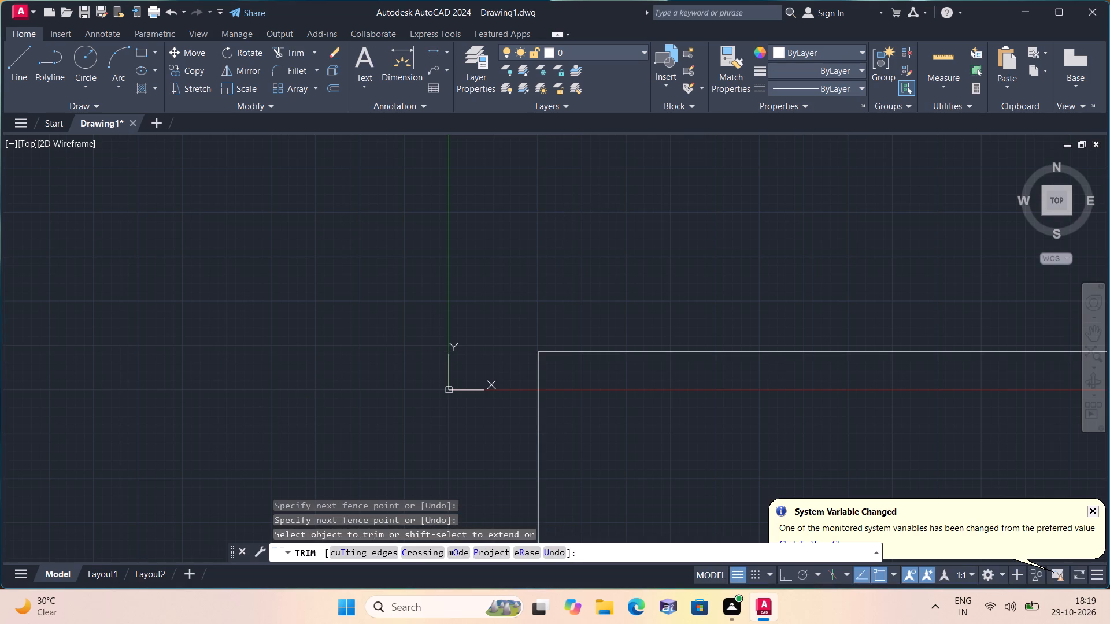
{"action": "key", "text": "Escape"}
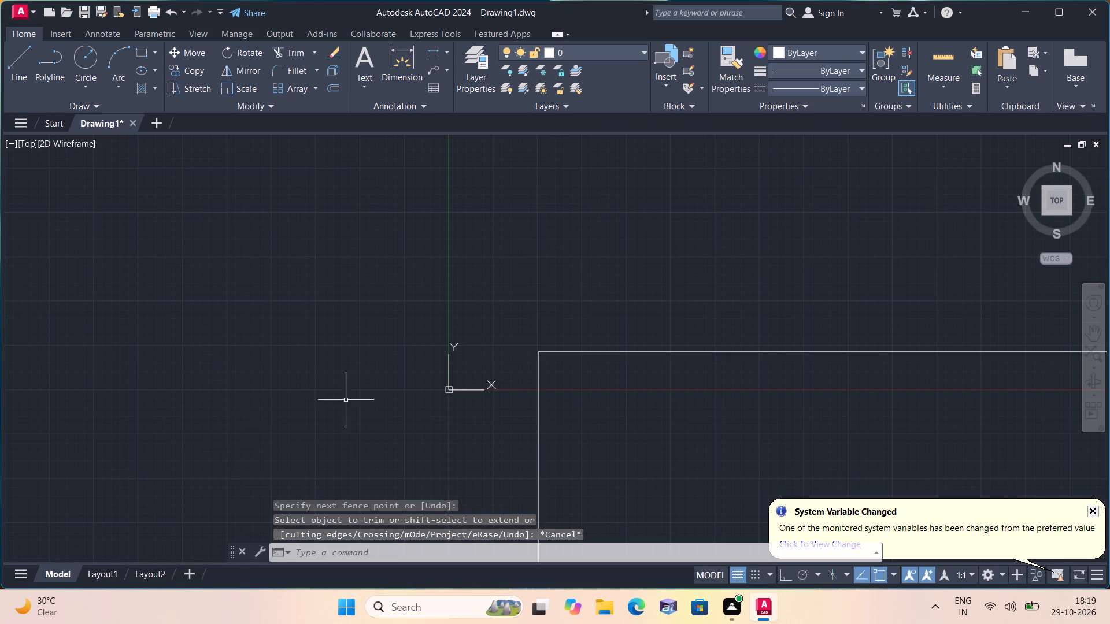
Offset the horizontal and vertical corner lines 9" inward to form the wall thickness.
{"action": "middle_click_drag", "start_coordinate": [783, 454], "coordinate": [471, 315]}
{"action": "scroll", "coordinate": [471, 315], "scroll_direction": "down", "scroll_amount": 2}
{"action": "middle_click_drag", "start_coordinate": [556, 369], "coordinate": [410, 292]}
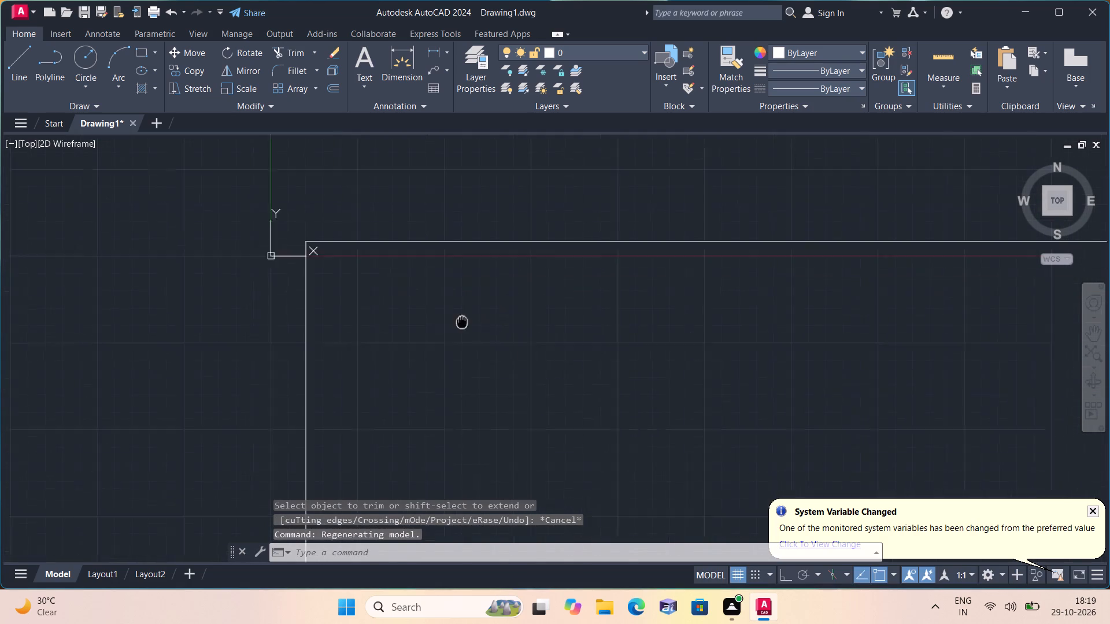
{"action": "middle_click_drag", "start_coordinate": [410, 292], "coordinate": [336, 235]}
{"action": "middle_click_drag", "start_coordinate": [338, 241], "coordinate": [371, 287]}
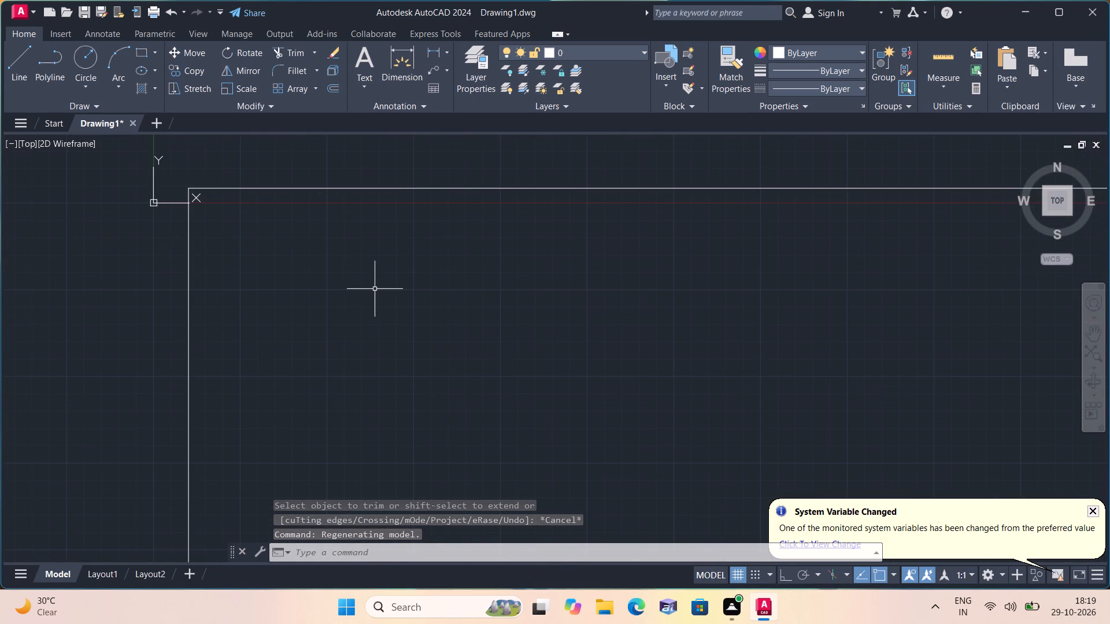
{"action": "type", "text": "off"}
{"action": "key", "text": "space"}
{"action": "type", "text": "9\""}
{"action": "key", "text": "space"}
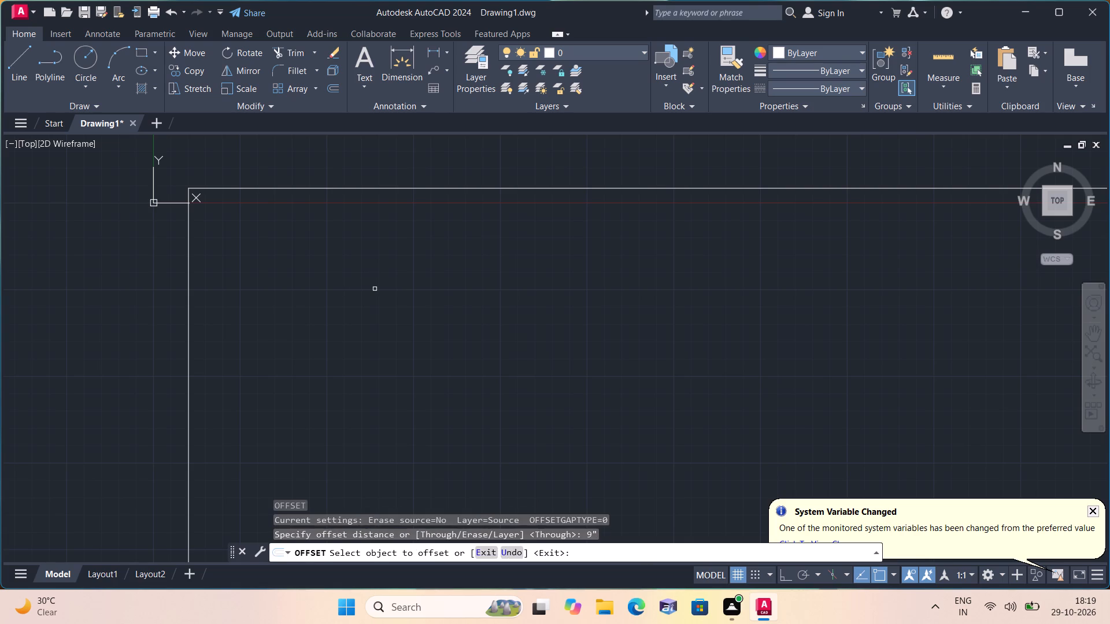
{"action": "left_click_drag", "start_coordinate": [389, 189], "coordinate": [390, 203]}
{"action": "left_click", "coordinate": [386, 283]}
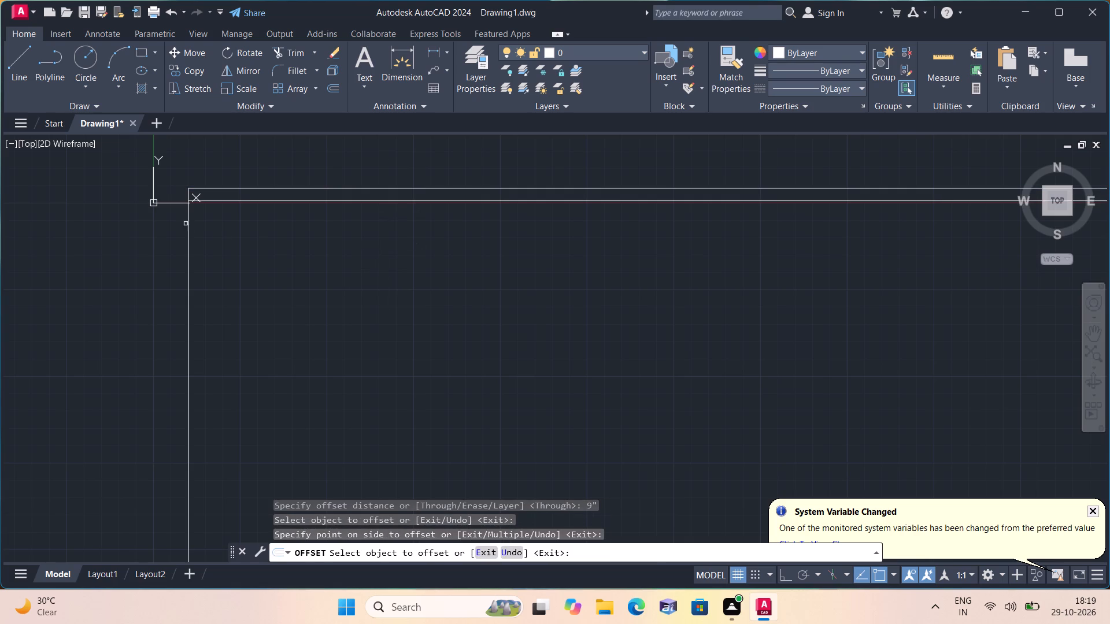
{"action": "left_click", "coordinate": [189, 224]}
{"action": "left_click", "coordinate": [338, 231]}
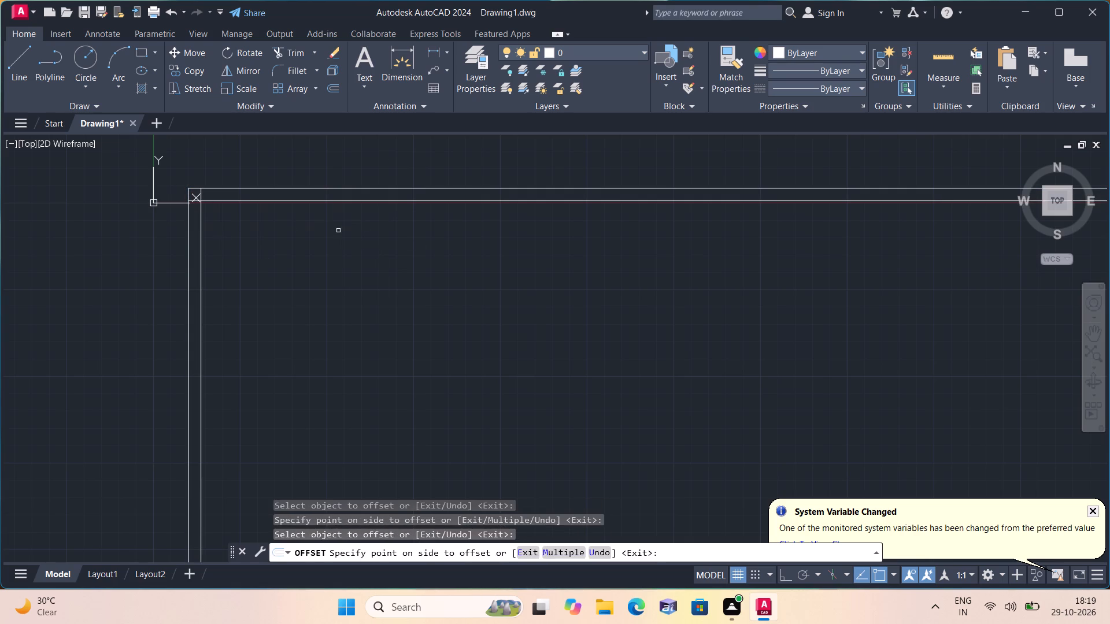
{"action": "key", "text": "space"}
Trim the ends of the two offset lines that run past each other into the upper-left wall corner.
{"action": "type", "text": "trim"}
{"action": "key", "text": "space"}
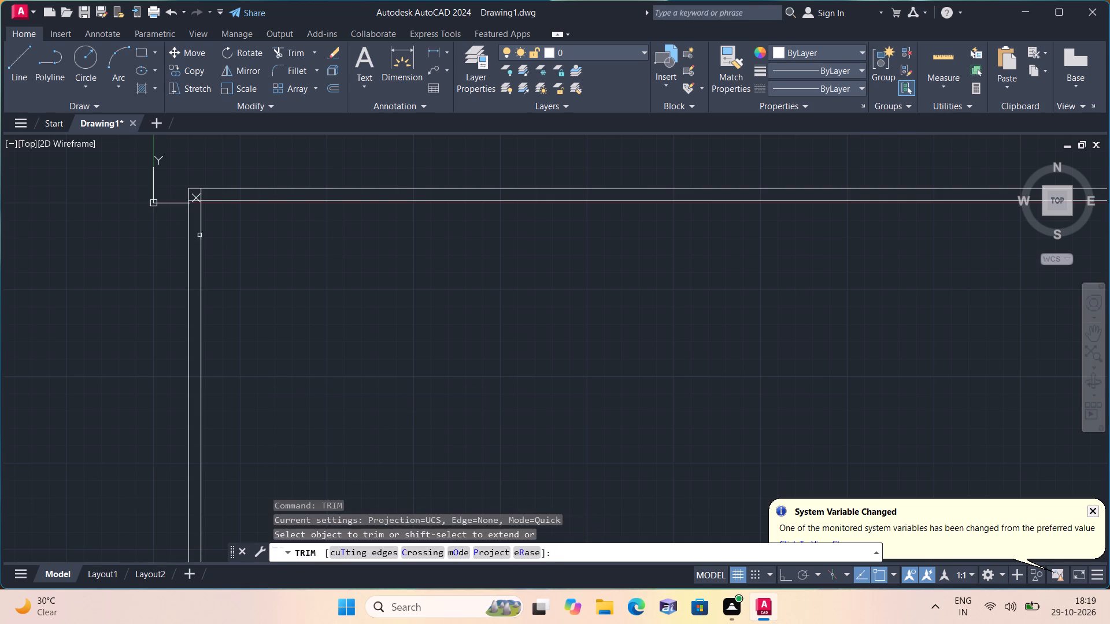
{"action": "scroll", "coordinate": [194, 198], "scroll_direction": "up", "scroll_amount": 3}
{"action": "left_click", "coordinate": [194, 221]}
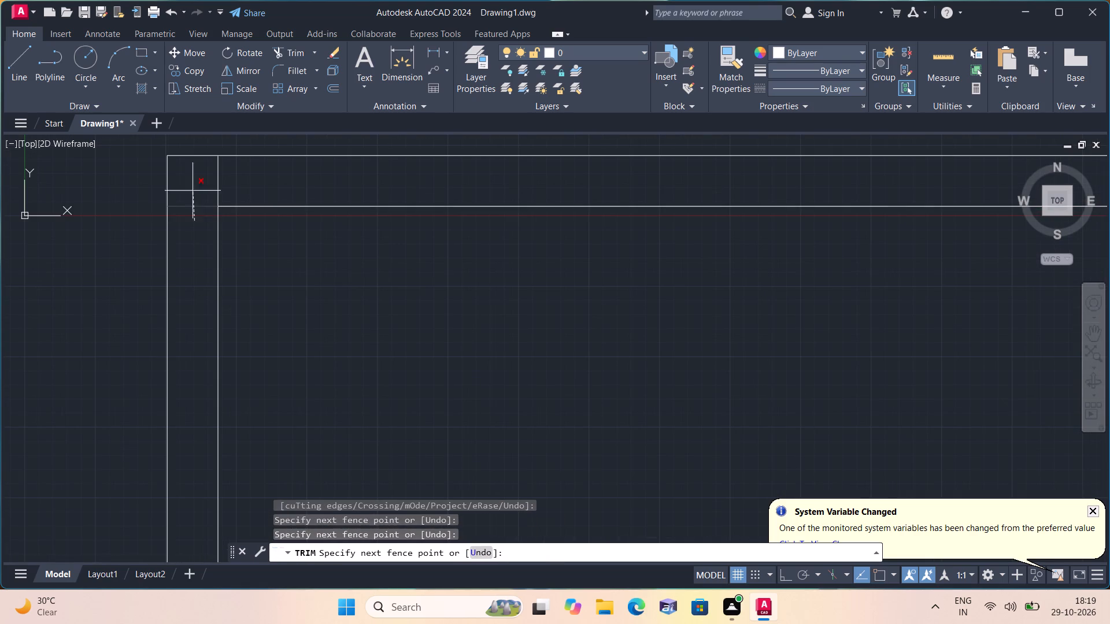
{"action": "left_click", "coordinate": [234, 174]}
{"action": "scroll", "coordinate": [235, 177], "scroll_direction": "down", "scroll_amount": 2}
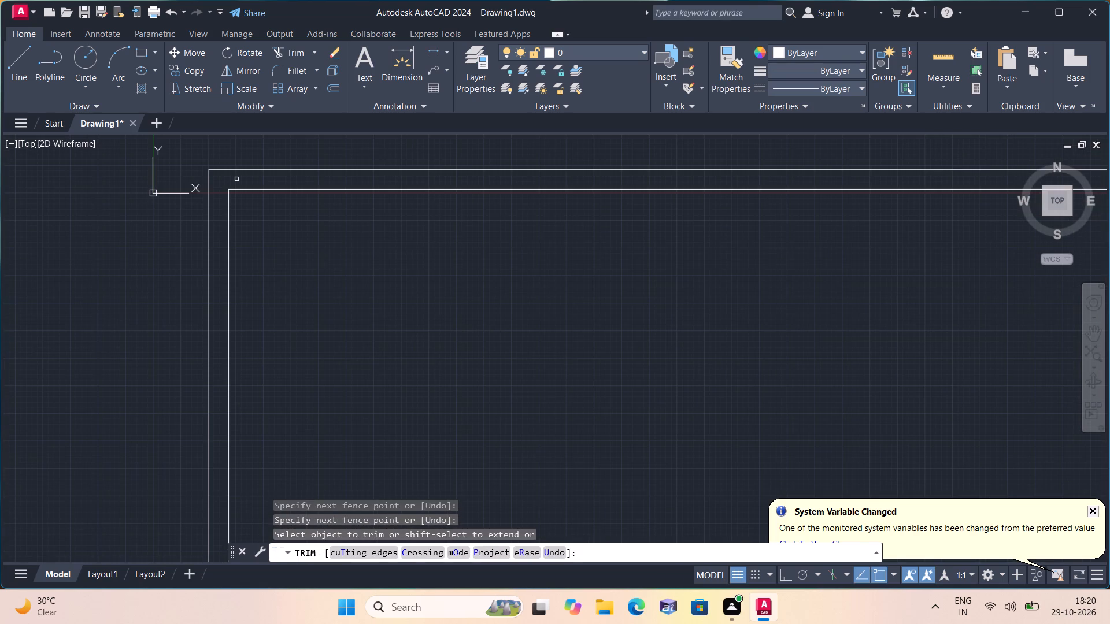
{"action": "key", "text": "Escape"}
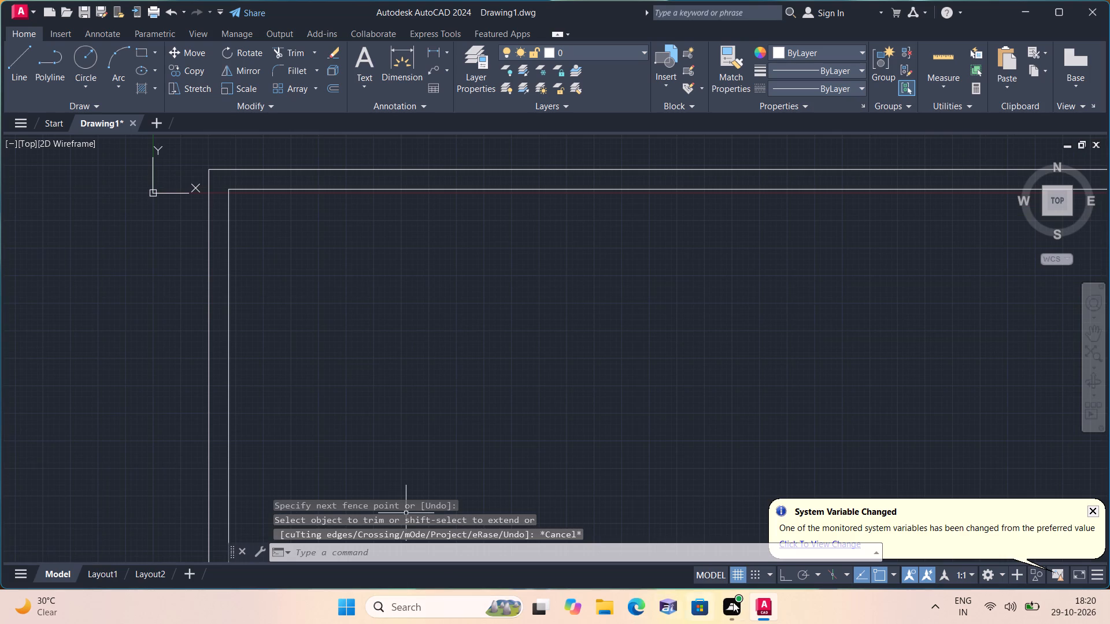
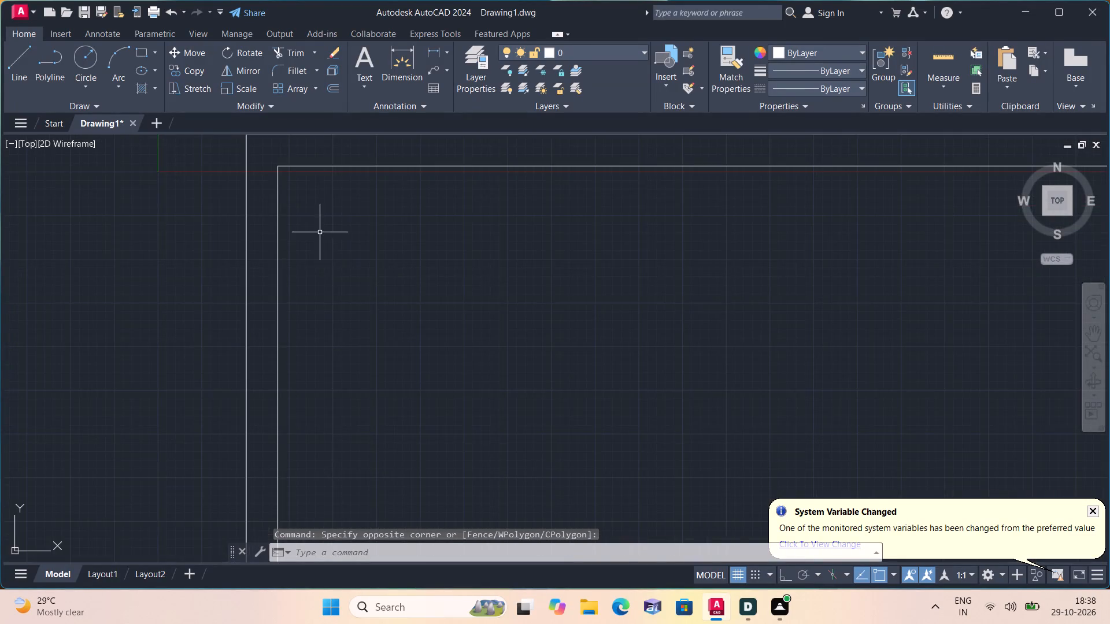
Offset the left wall's inner line 11' to the right for the first room's width.
{"action": "middle_click_drag", "start_coordinate": [313, 234], "coordinate": [258, 366]}
{"action": "scroll", "coordinate": [275, 307], "scroll_direction": "down", "scroll_amount": 1}
{"action": "scroll", "coordinate": [306, 374], "scroll_direction": "down", "scroll_amount": 1}
{"action": "middle_click_drag", "start_coordinate": [433, 406], "coordinate": [298, 267]}
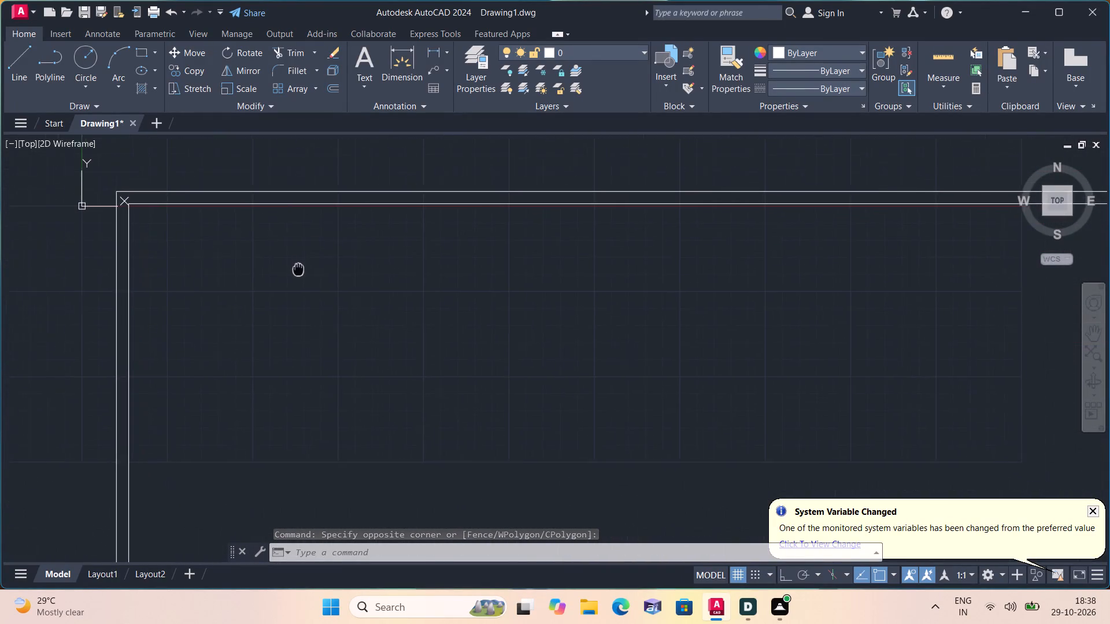
{"action": "middle_click_drag", "start_coordinate": [298, 267], "coordinate": [300, 259]}
{"action": "middle_click", "coordinate": [312, 252]}
{"action": "key", "text": "o"}
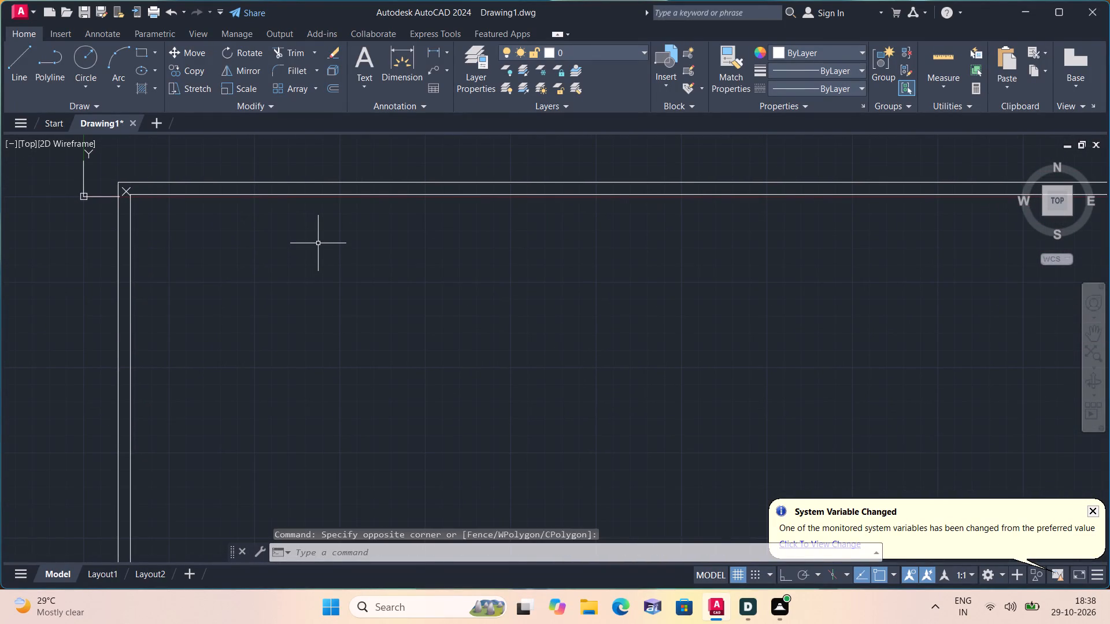
{"action": "type", "text": "ffset"}
{"action": "key", "text": "space"}
{"action": "type", "text": "11'"}
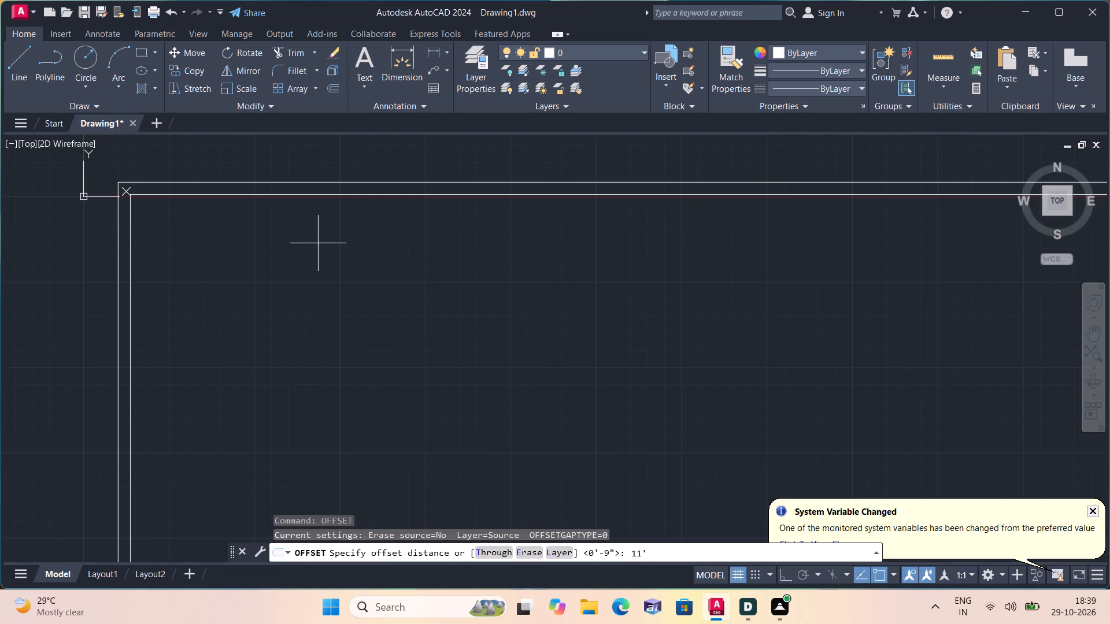
{"action": "key", "text": "space"}
{"action": "left_click", "coordinate": [131, 240]}
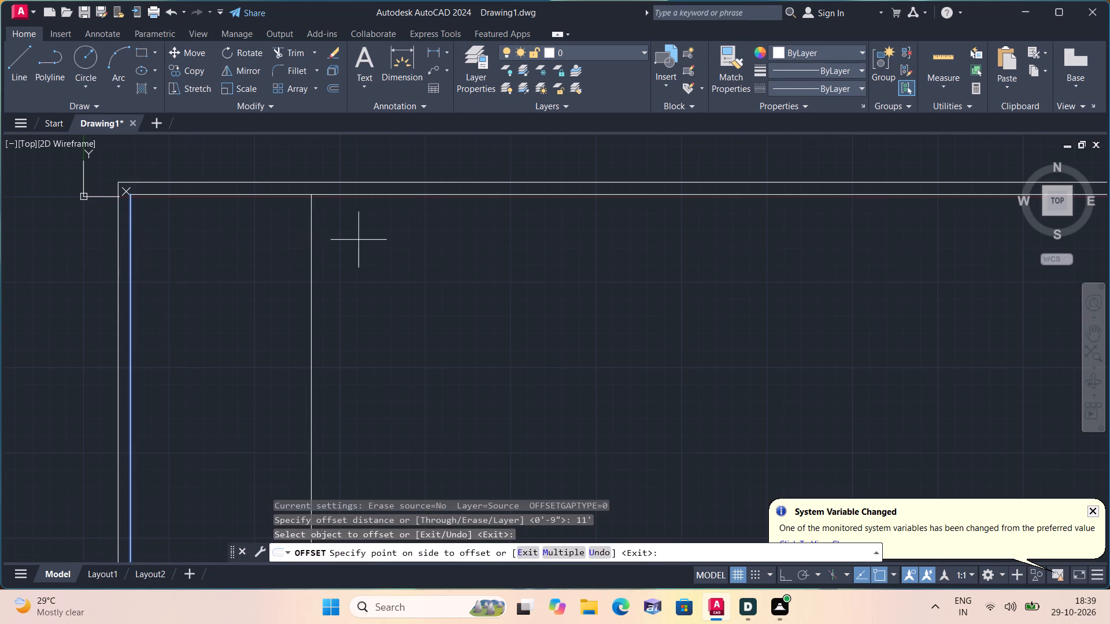
{"action": "left_click", "coordinate": [360, 240]}
{"action": "key", "text": "space"}
Offset the new vertical line 4.5" to the right to form the partition wall's thickness.
{"action": "key", "text": "space"}
{"action": "type", "text": "4.5\""}
{"action": "key", "text": "space"}
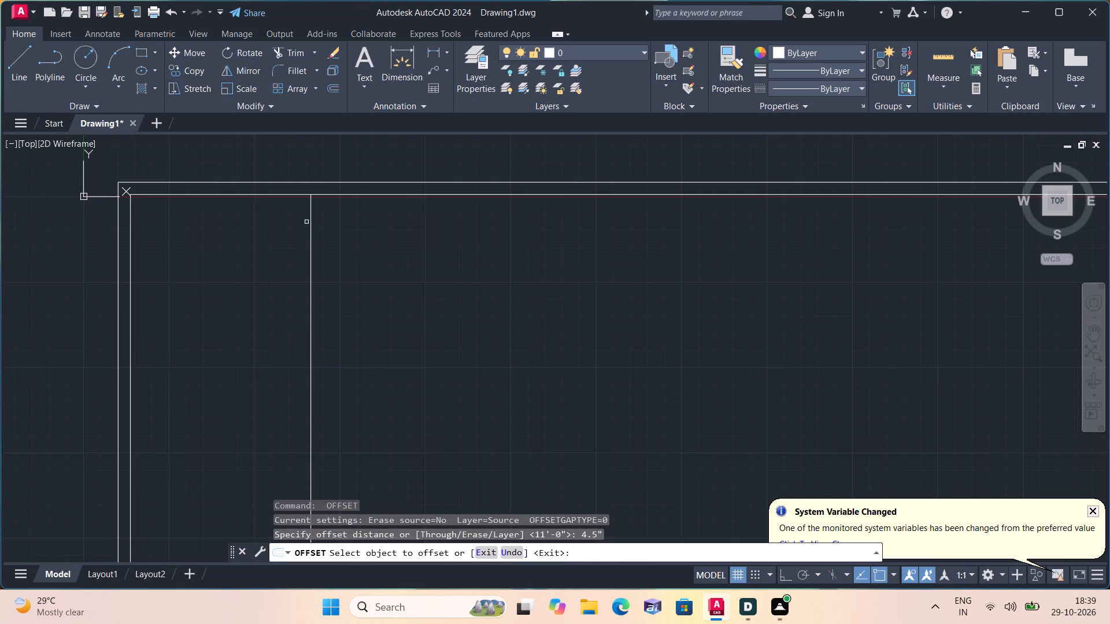
{"action": "left_click", "coordinate": [309, 221]}
{"action": "left_click", "coordinate": [342, 222]}
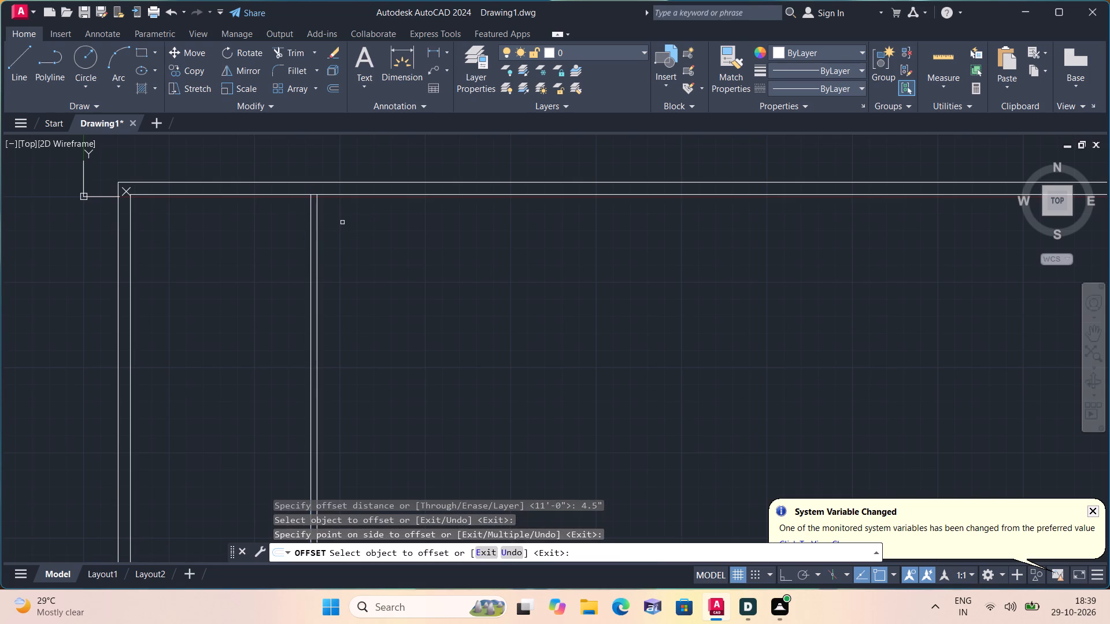
{"action": "key", "text": "space"}
Offset the partition wall's right-hand line 12'1" to the right for the second room's width.
{"action": "key", "text": "space"}
{"action": "type", "text": "12'"}
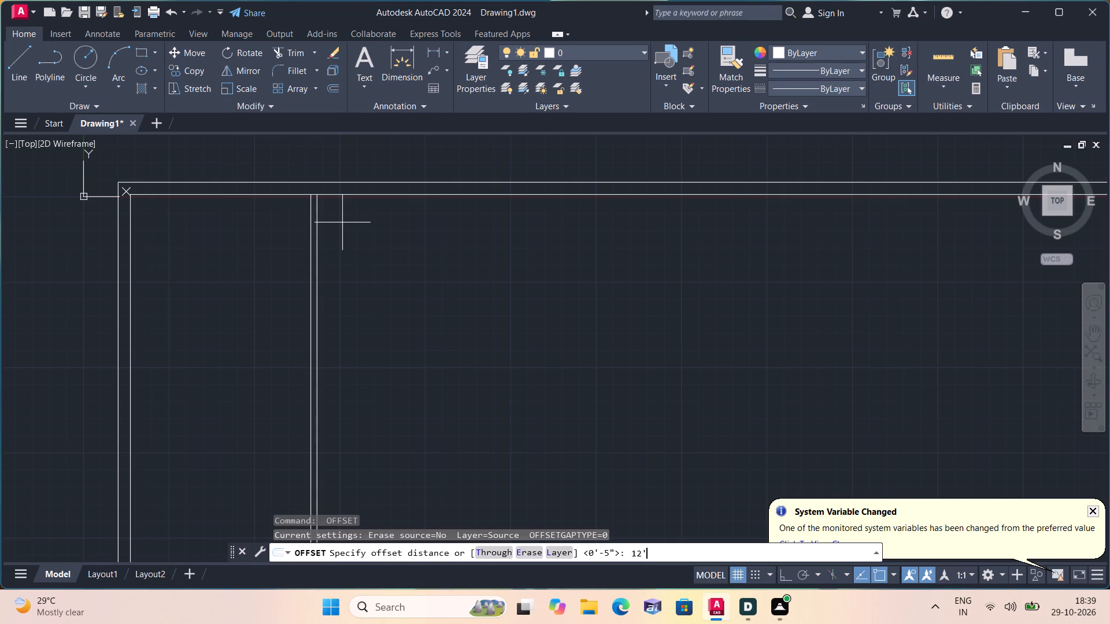
{"action": "type", "text": "1\""}
{"action": "key", "text": "space"}
{"action": "left_click", "coordinate": [318, 234]}
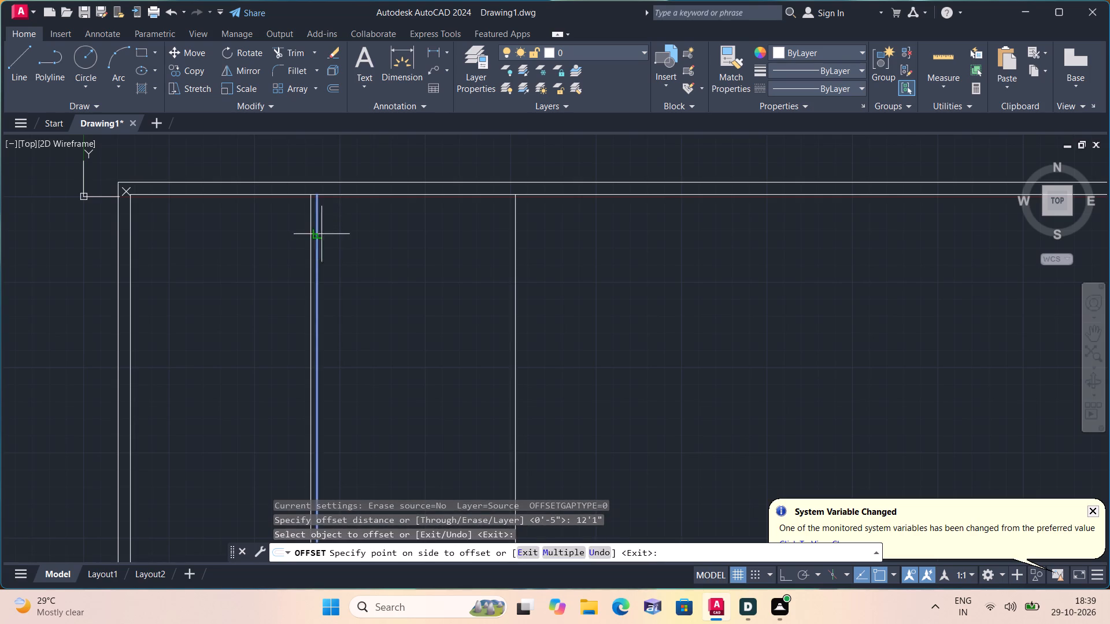
{"action": "left_click", "coordinate": [417, 232]}
{"action": "key", "text": "space"}
Offset the second room's right-hand line 9" outward to form the right outer wall.
{"action": "key", "text": "space"}
{"action": "type", "text": "9\""}
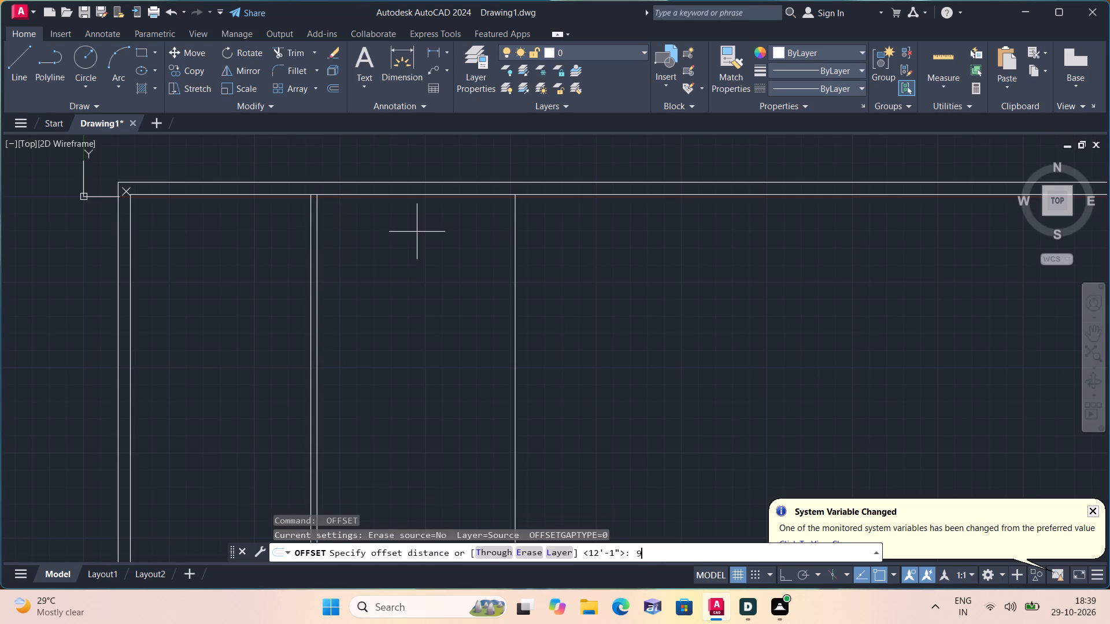
{"action": "key", "text": "space"}
{"action": "left_click", "coordinate": [518, 233]}
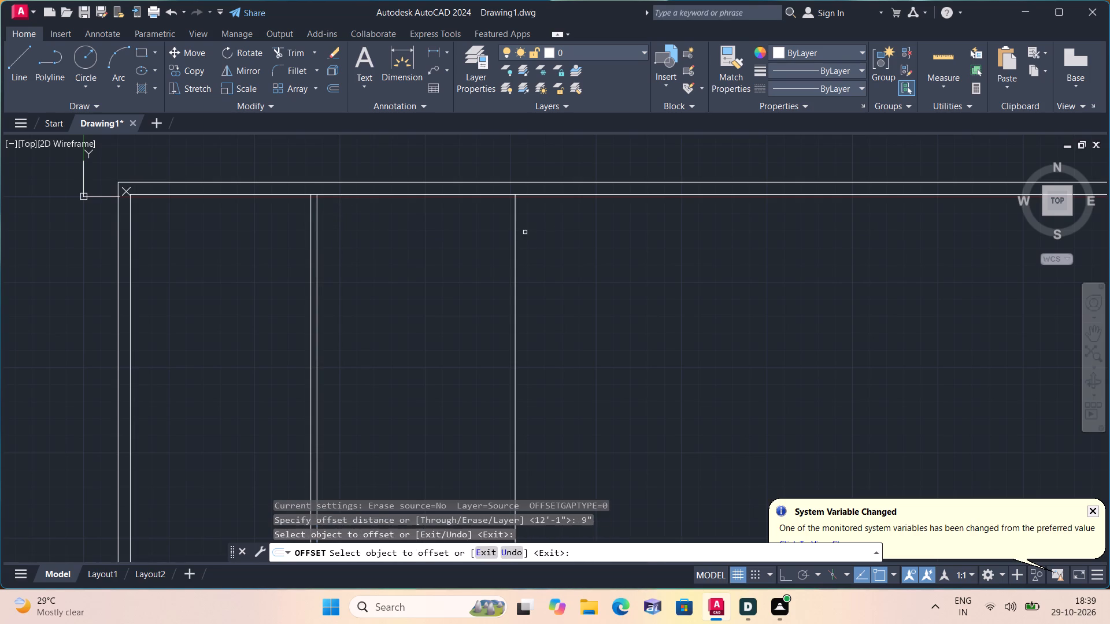
{"action": "left_click", "coordinate": [515, 216]}
{"action": "left_click", "coordinate": [574, 212]}
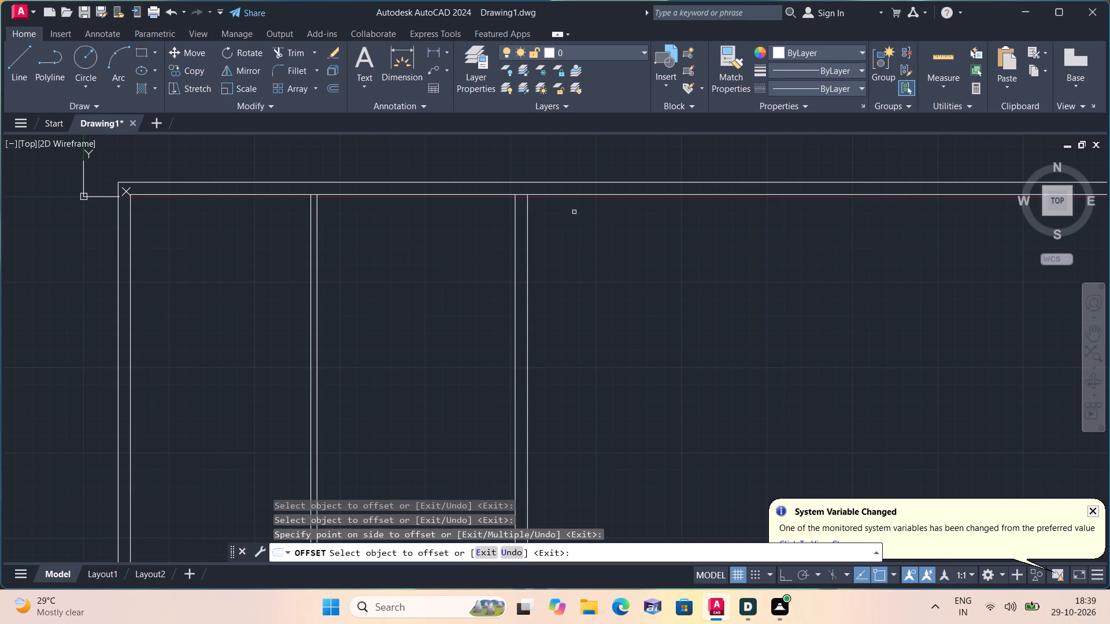
{"action": "key", "text": "space"}
{"action": "type", "text": "w"}
{"action": "key", "text": "Escape"}
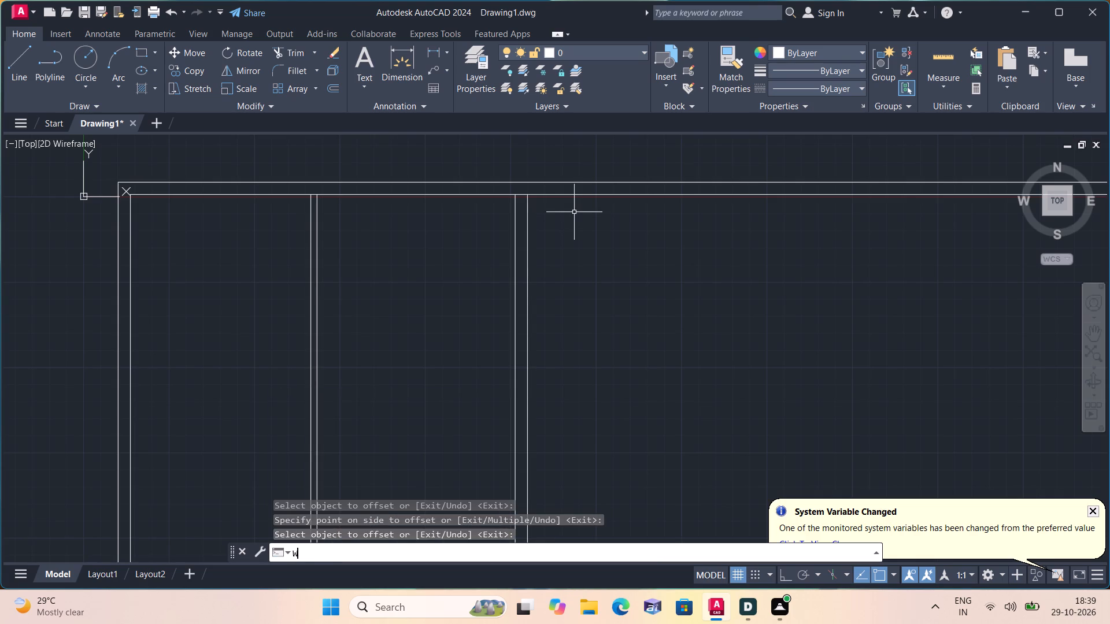
Extend the right wall's outer line up to the top wall's outer line.
{"action": "type", "text": "exte"}
{"action": "key", "text": "space"}
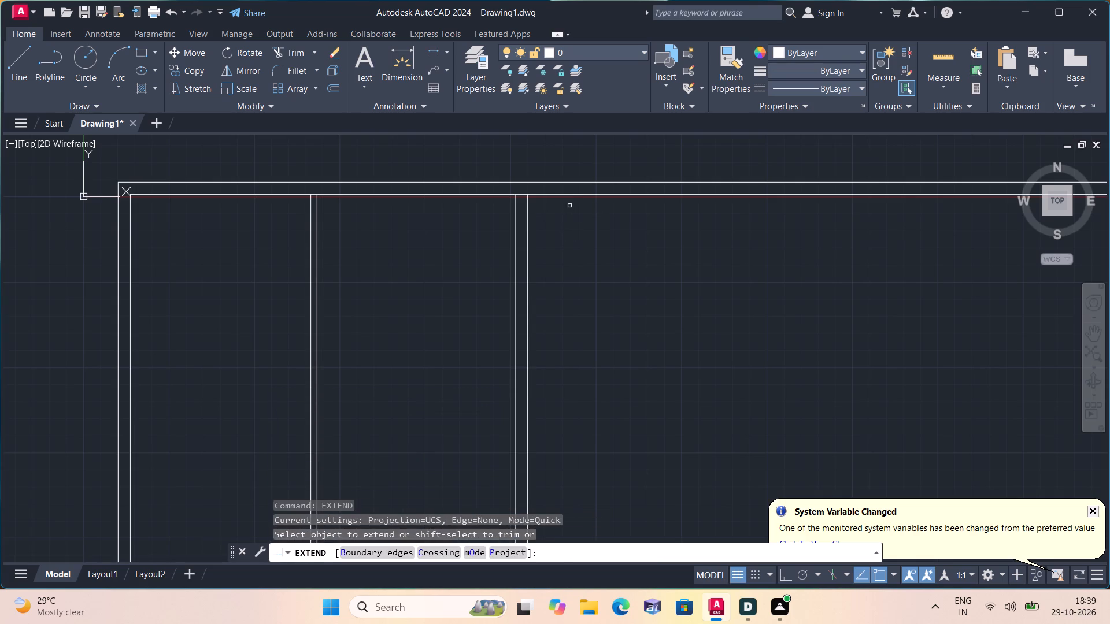
{"action": "left_click", "coordinate": [526, 205]}
{"action": "key", "text": "space"}
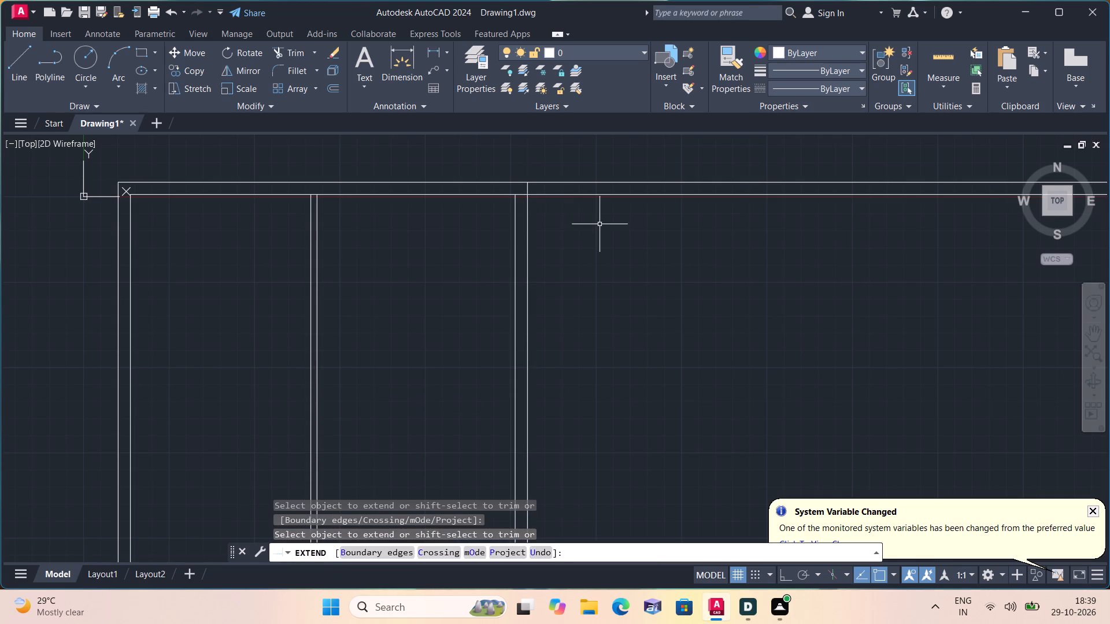
Trim the top wall lines running past the right outer wall, including the inner line's overrun inside the wall corner.
{"action": "type", "text": "trim"}
{"action": "key", "text": "space"}
{"action": "left_click_drag", "start_coordinate": [587, 169], "coordinate": [626, 271]}
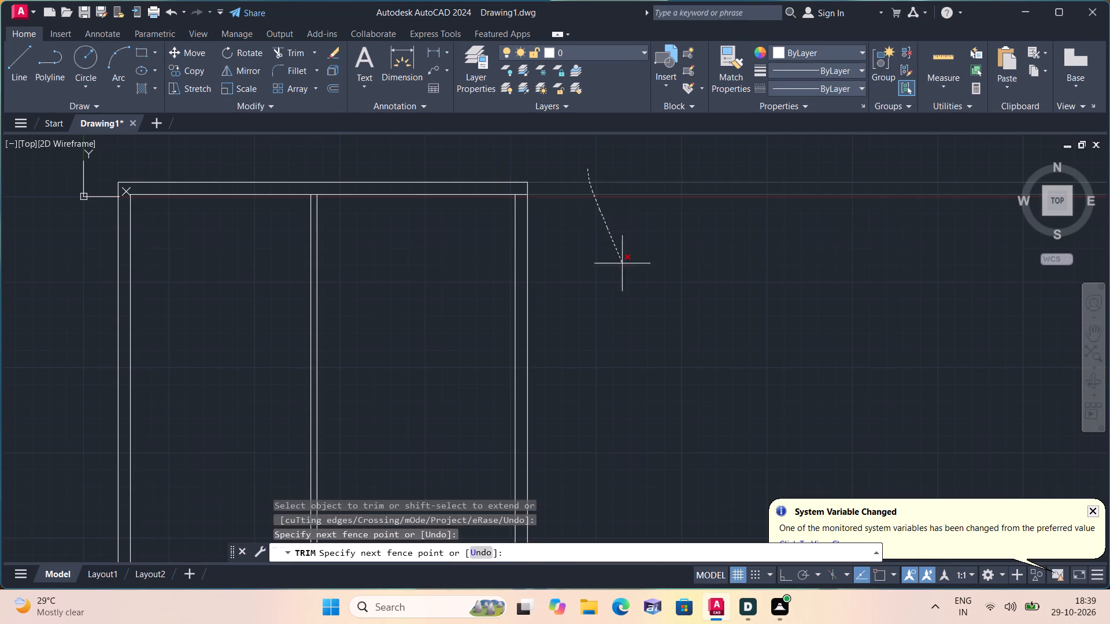
{"action": "left_click_drag", "start_coordinate": [626, 271], "coordinate": [628, 275]}
{"action": "key", "text": "space"}
{"action": "key", "text": "space"}
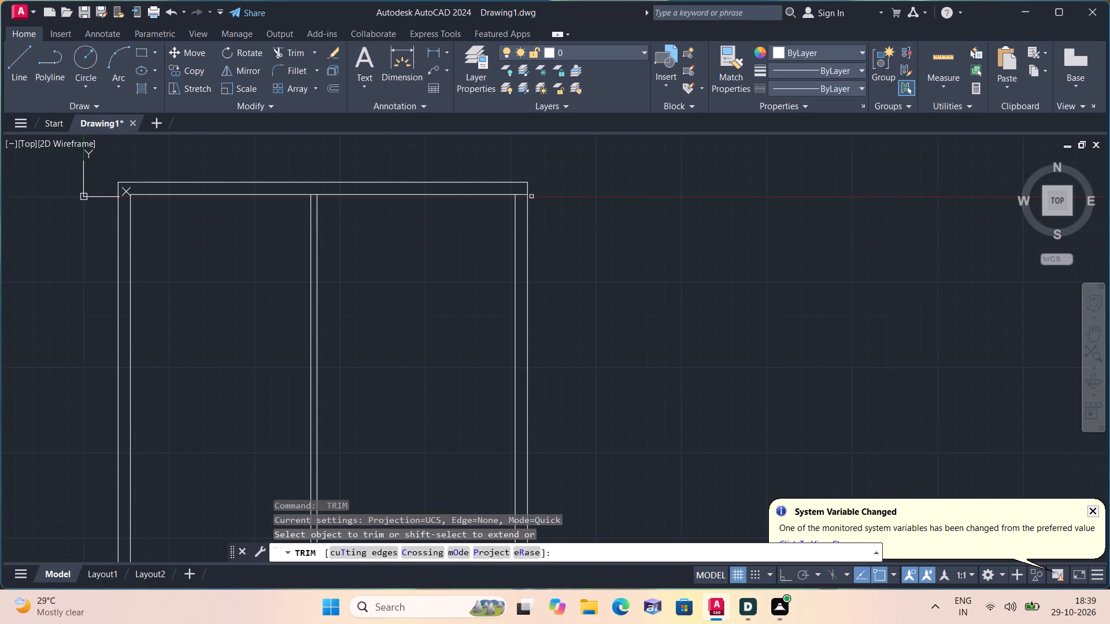
{"action": "left_click", "coordinate": [523, 196]}
{"action": "key", "text": "space"}
Trim the top wall's inner line between the two partition lines to open the wall junction.
{"action": "key", "text": "space"}
{"action": "left_click", "coordinate": [316, 193]}
{"action": "key", "text": "space"}
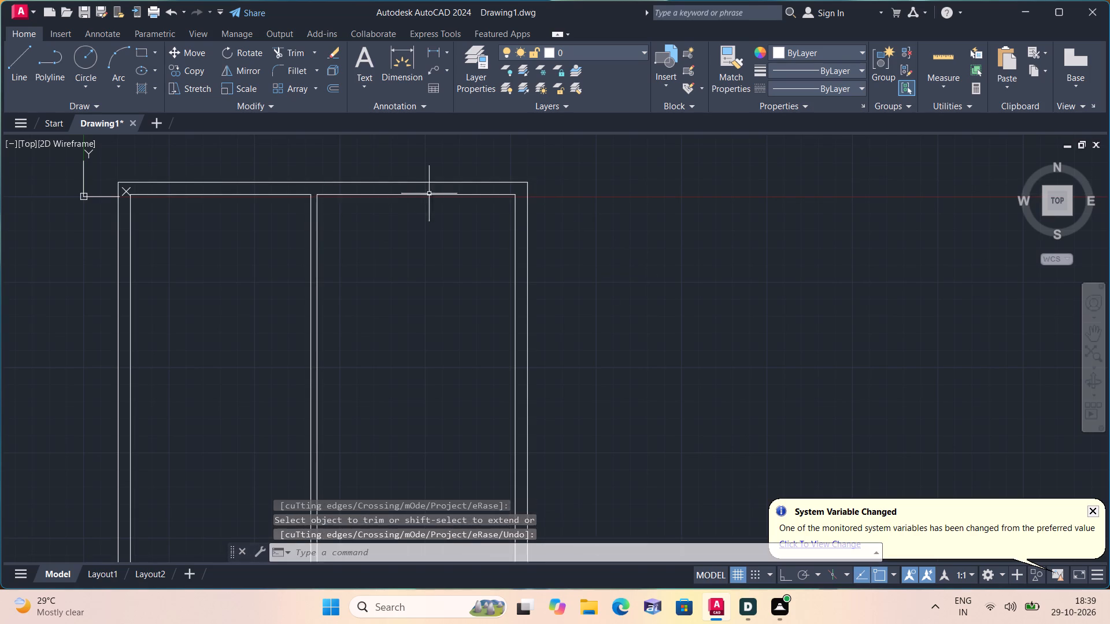
Offset the top wall's inner line in the right-hand room 11' downward.
{"action": "scroll", "coordinate": [446, 195], "scroll_direction": "down", "scroll_amount": 2}
{"action": "middle_click_drag", "start_coordinate": [495, 289], "coordinate": [542, 323]}
{"action": "scroll", "coordinate": [467, 252], "scroll_direction": "up", "scroll_amount": 2}
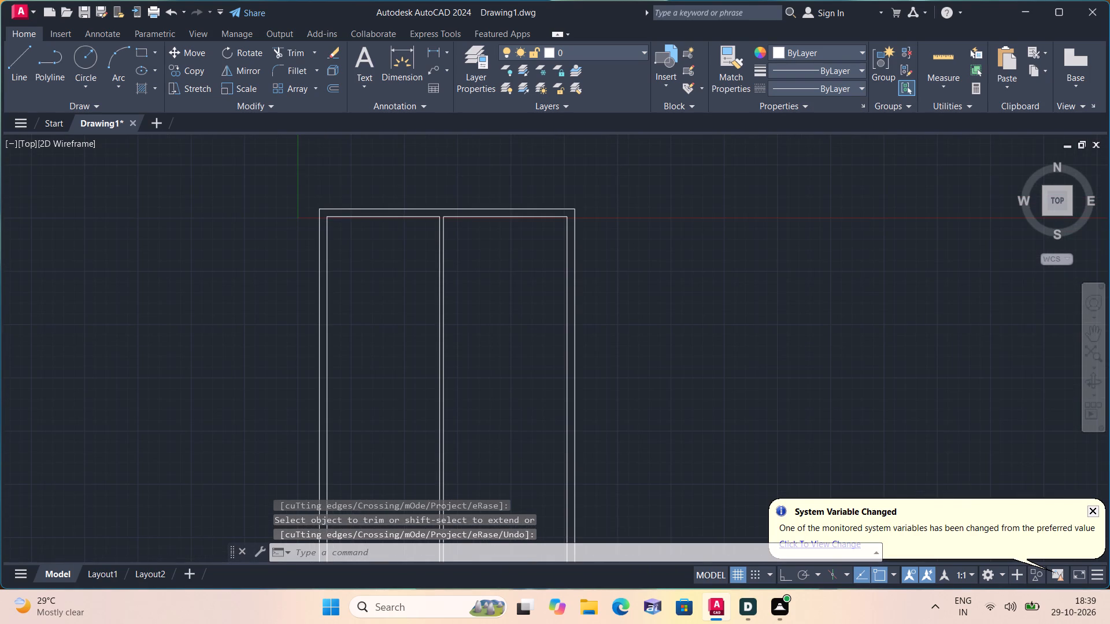
{"action": "type", "text": "offset"}
{"action": "key", "text": "space"}
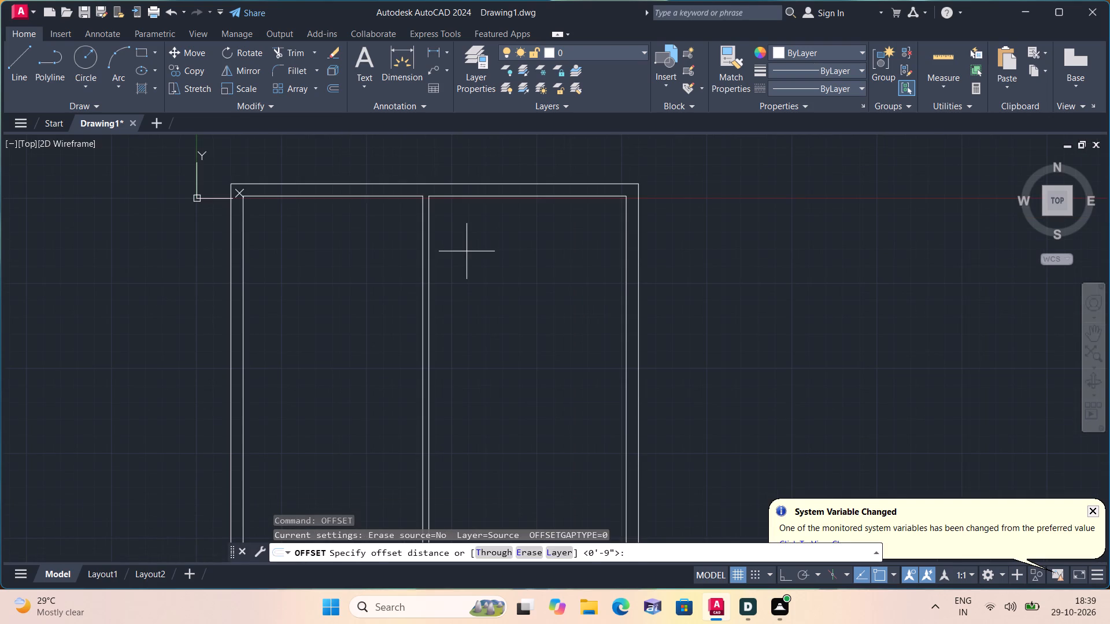
{"action": "type", "text": "11'"}
{"action": "key", "text": "space"}
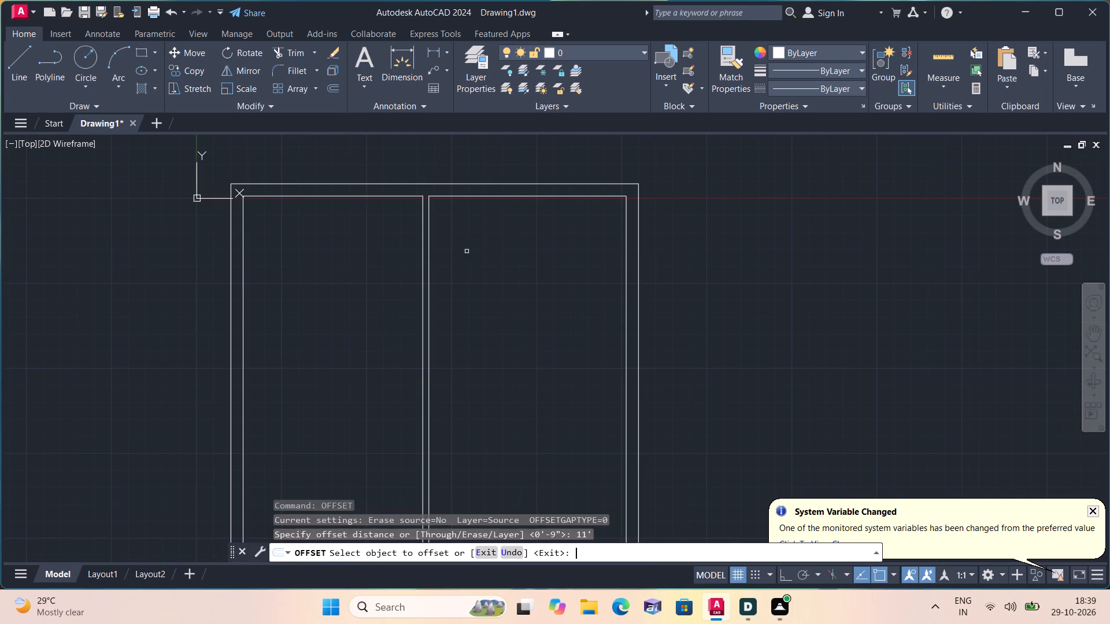
{"action": "left_click", "coordinate": [471, 195]}
{"action": "left_click", "coordinate": [518, 292]}
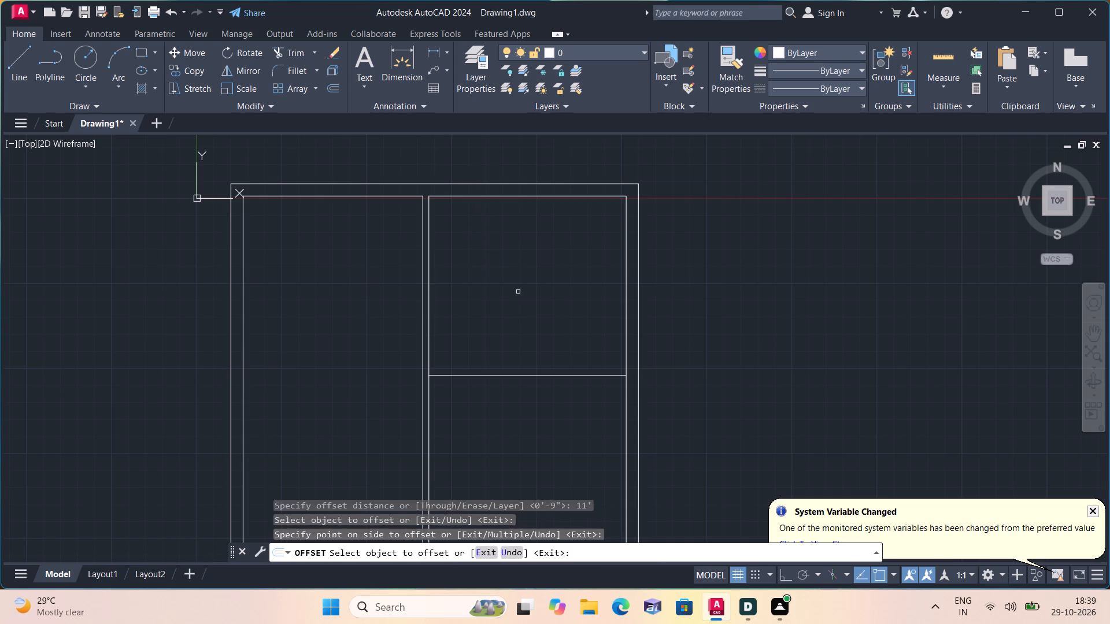
{"action": "key", "text": "space"}
Offset the new horizontal line 4.5" downward to form the partition below the right-hand room.
{"action": "key", "text": "space"}
{"action": "type", "text": "4.5\""}
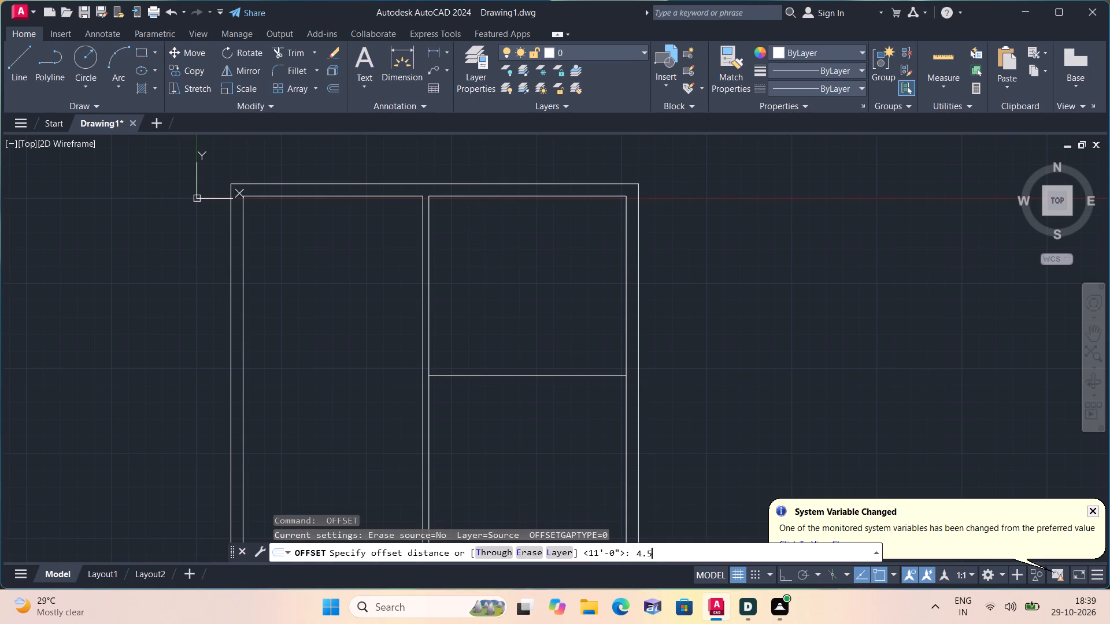
{"action": "key", "text": "space"}
{"action": "left_click", "coordinate": [532, 370]}
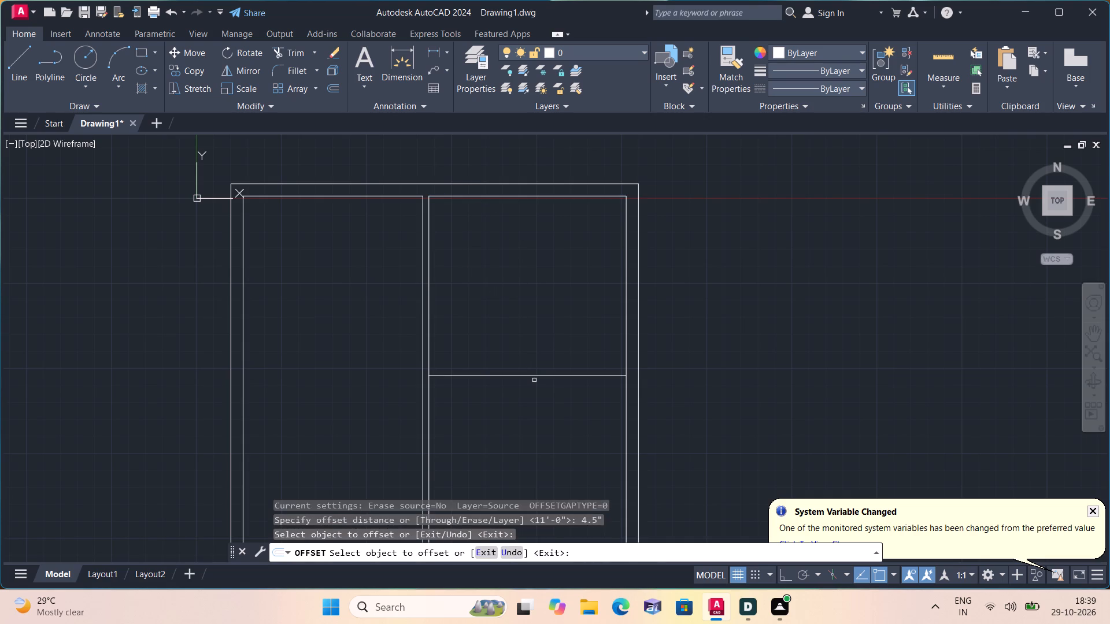
{"action": "left_click", "coordinate": [535, 372]}
{"action": "left_click", "coordinate": [535, 374]}
{"action": "left_click", "coordinate": [538, 415]}
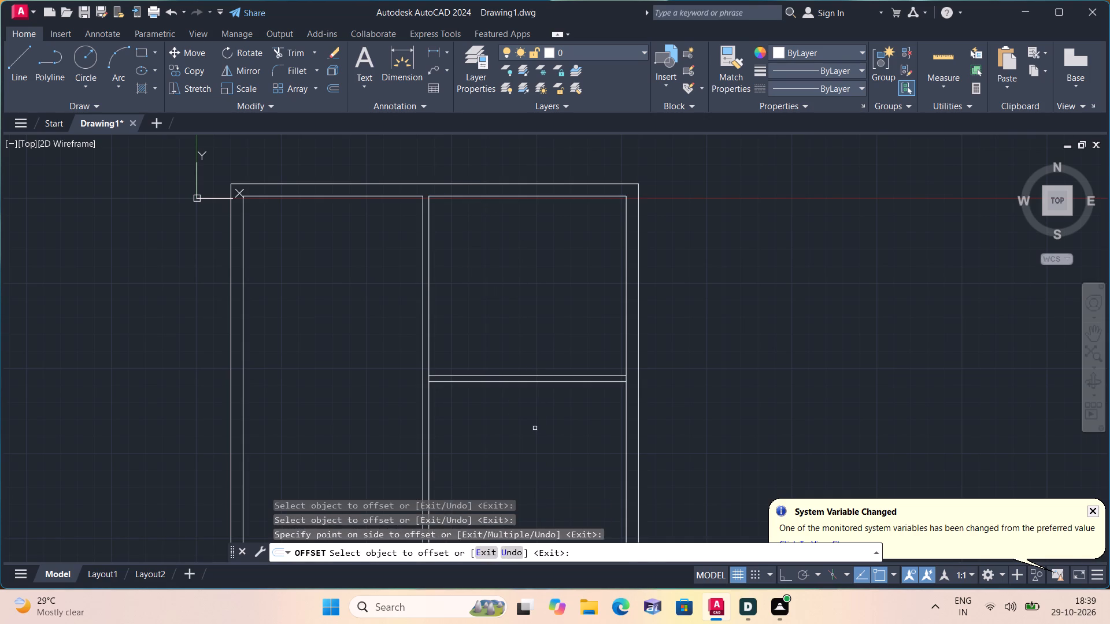
{"action": "scroll", "coordinate": [547, 452], "scroll_direction": "down", "scroll_amount": 1}
{"action": "middle_click_drag", "start_coordinate": [547, 453], "coordinate": [524, 370]}
{"action": "key", "text": "space"}
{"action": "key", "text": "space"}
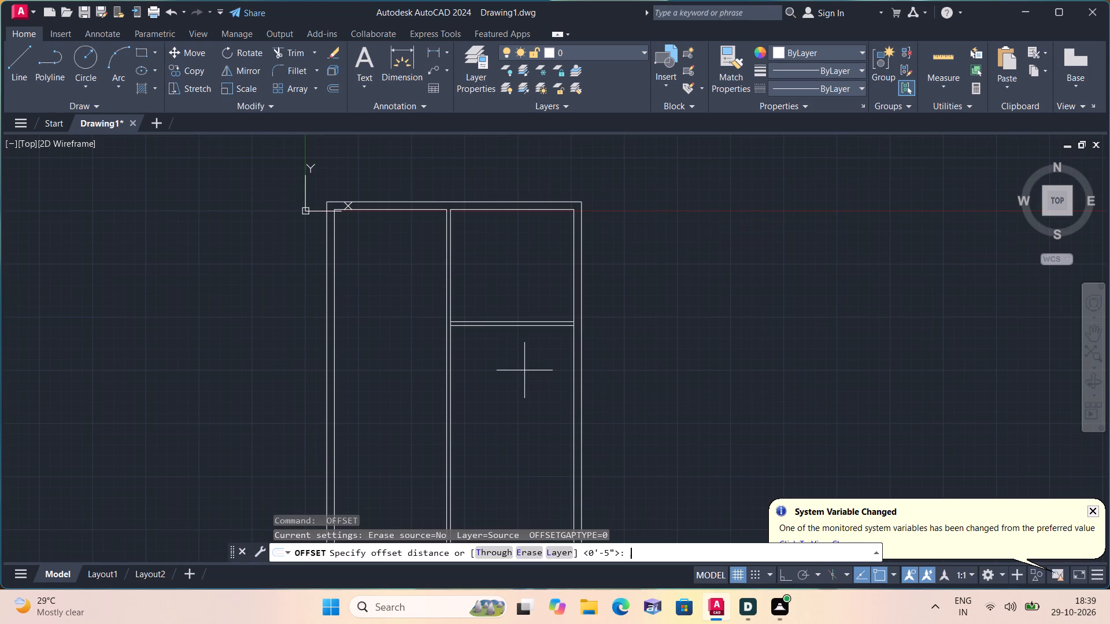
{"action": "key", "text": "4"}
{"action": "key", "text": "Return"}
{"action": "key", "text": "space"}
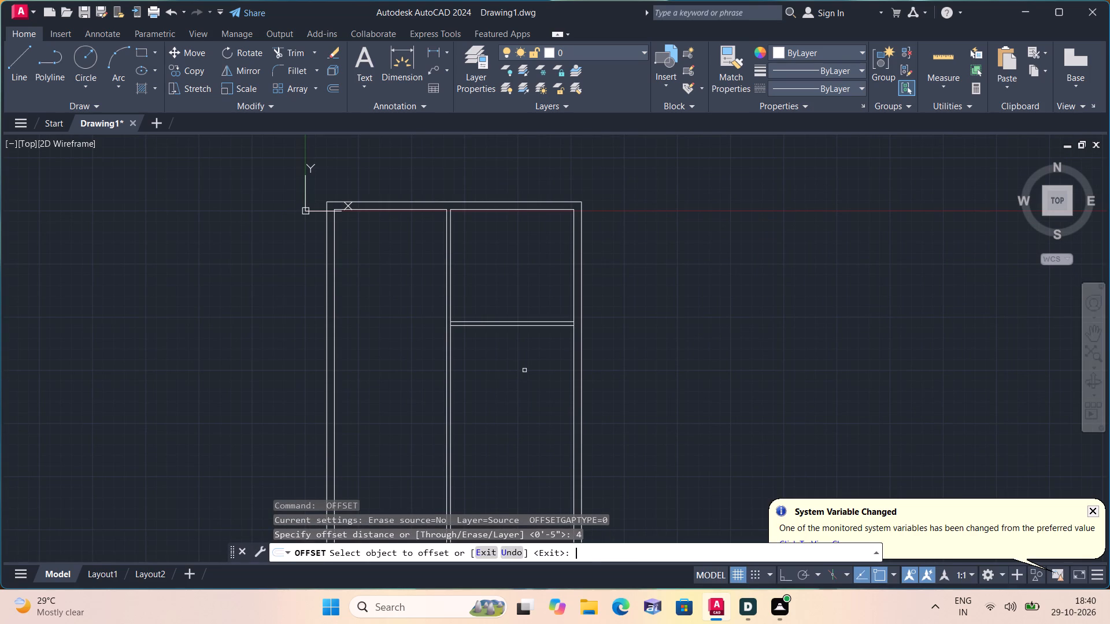
Offset the horizontal partition's lower line 4' downward for the narrow space beneath the upper-right room.
{"action": "key", "text": "space"}
{"action": "type", "text": "4'"}
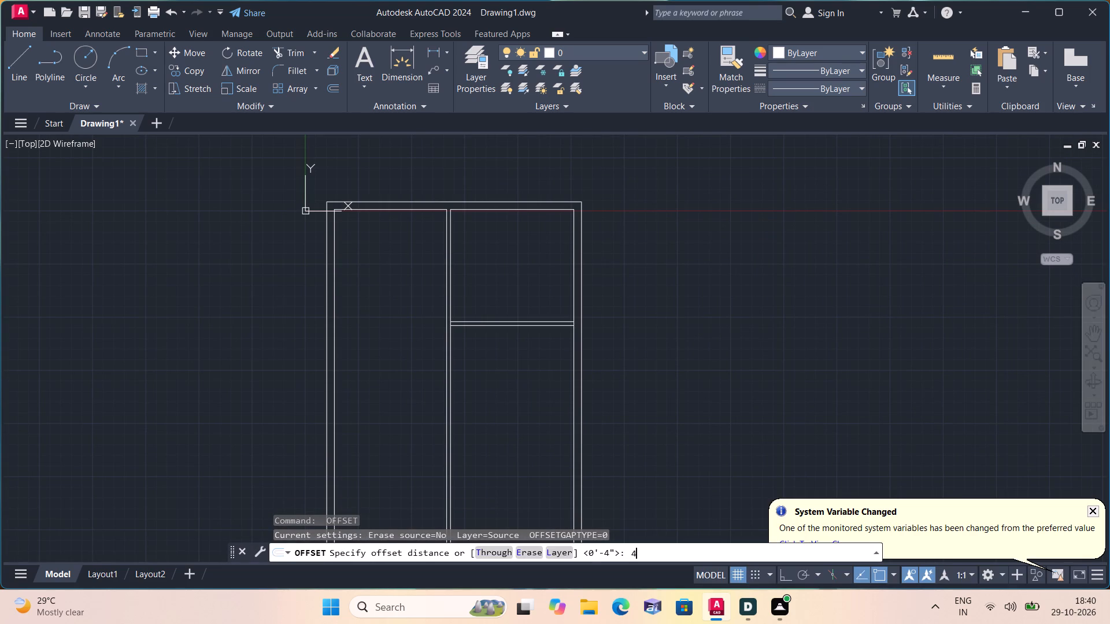
{"action": "key", "text": "space"}
{"action": "scroll", "coordinate": [519, 317], "scroll_direction": "up", "scroll_amount": 2}
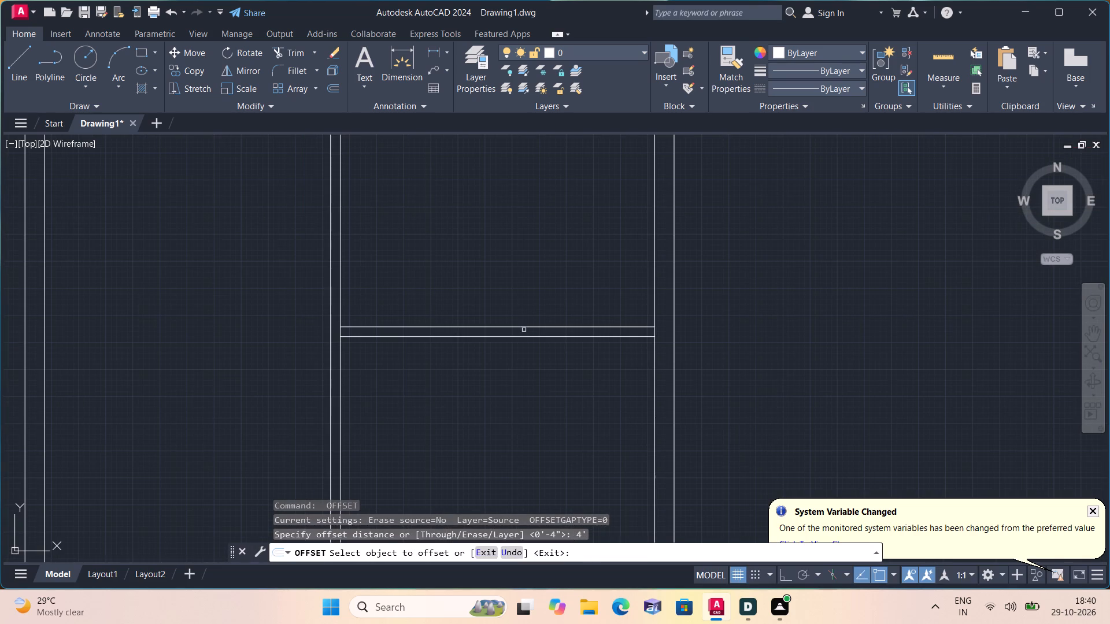
{"action": "left_click", "coordinate": [525, 338]}
{"action": "left_click", "coordinate": [532, 407]}
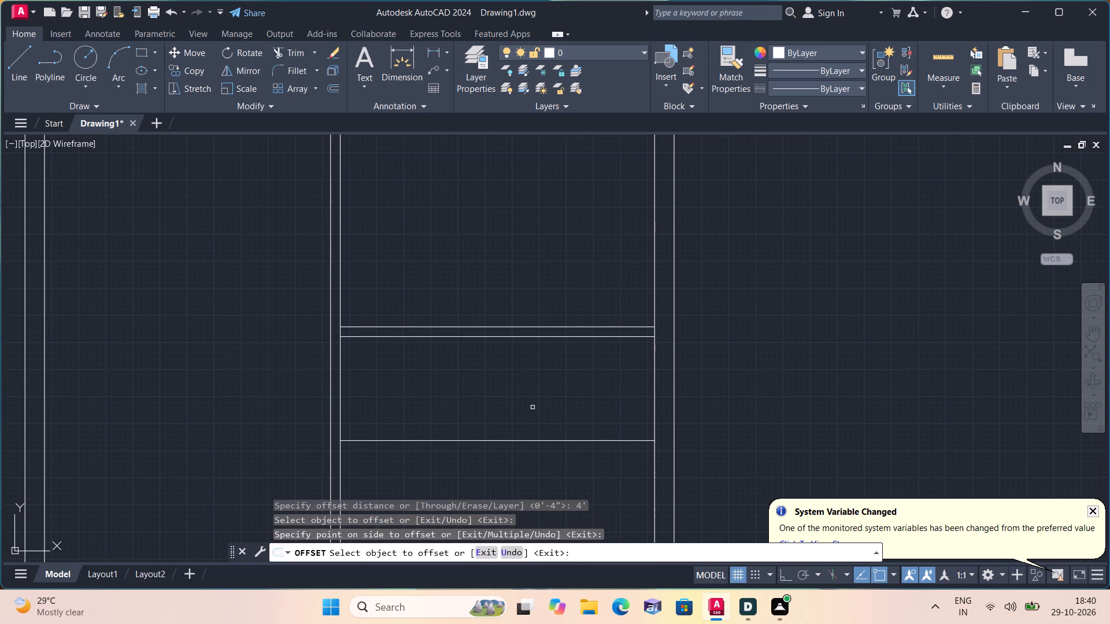
{"action": "key", "text": "space"}
Offset the narrow space's bottom line 4.5" downward to form a second horizontal partition.
{"action": "key", "text": "space"}
{"action": "type", "text": "4.5\""}
{"action": "key", "text": "space"}
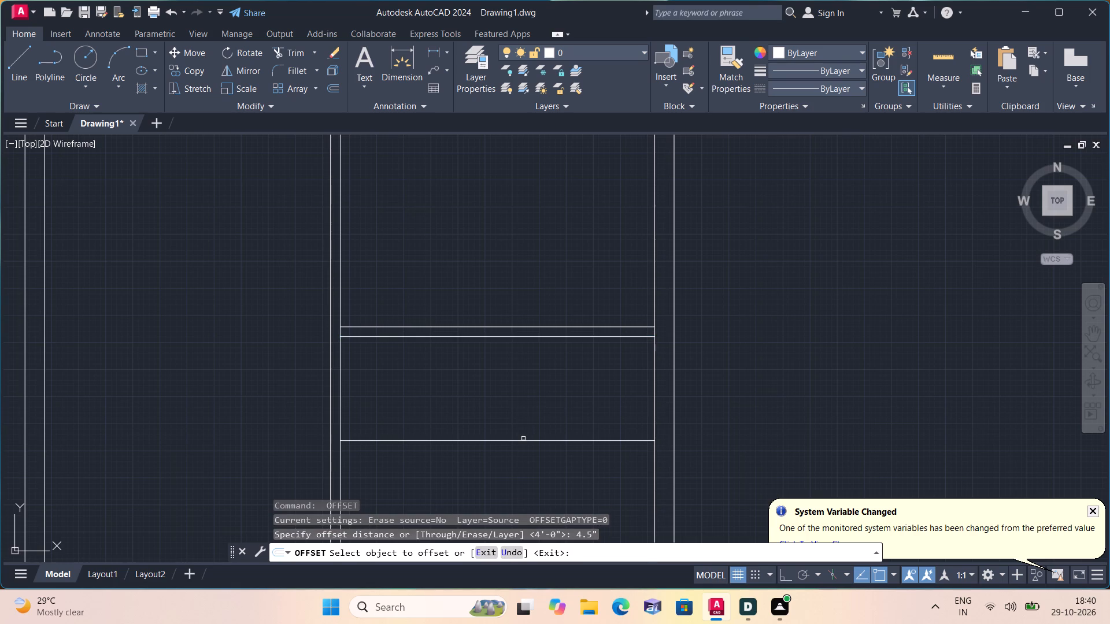
{"action": "left_click", "coordinate": [523, 439]}
{"action": "left_click", "coordinate": [522, 440]}
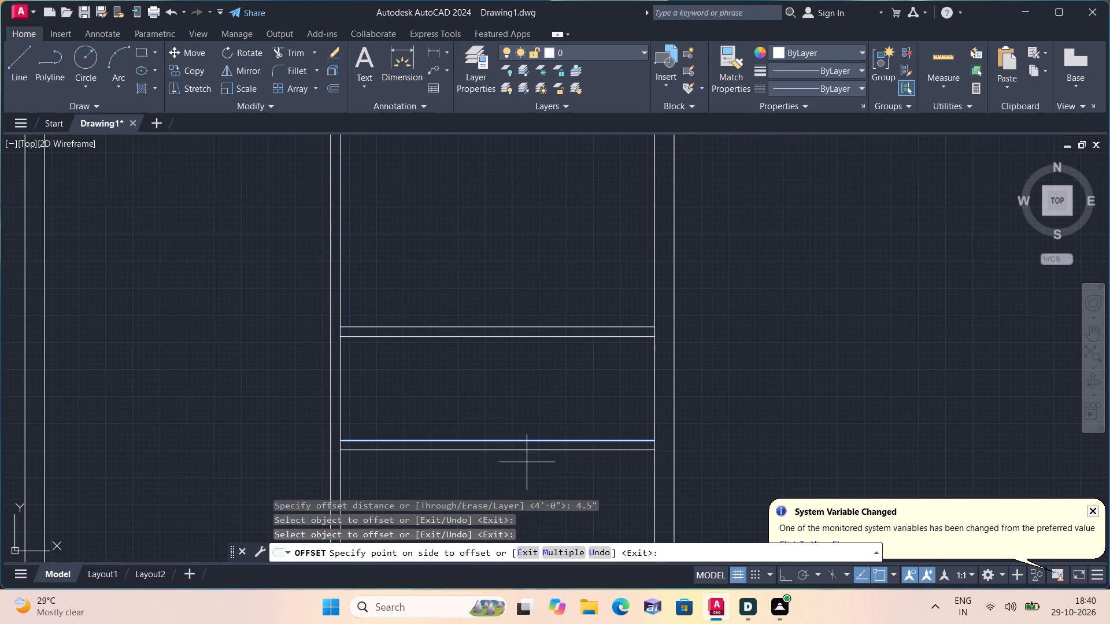
{"action": "left_click", "coordinate": [527, 463]}
{"action": "middle_click_drag", "start_coordinate": [518, 470], "coordinate": [564, 375]}
{"action": "scroll", "coordinate": [517, 470], "scroll_direction": "down", "scroll_amount": 1}
{"action": "key", "text": "space"}
Offset the top wall's inner line in the left-hand room 15'9" downward.
{"action": "key", "text": "space"}
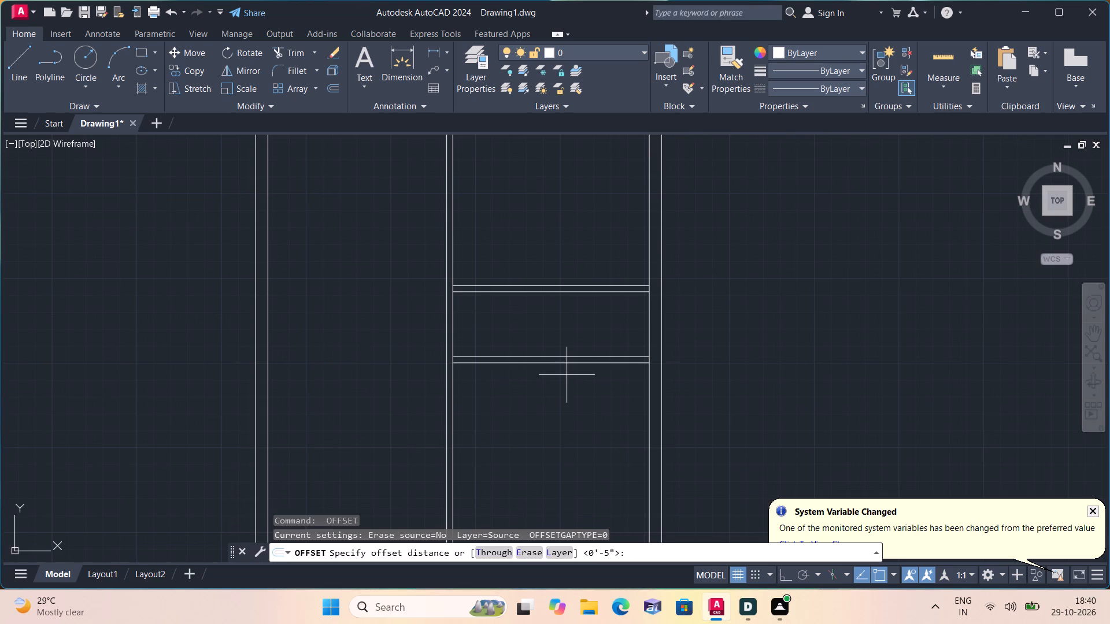
{"action": "type", "text": "15'"}
{"action": "type", "text": "9\""}
{"action": "key", "text": "space"}
{"action": "scroll", "coordinate": [543, 372], "scroll_direction": "down", "scroll_amount": 1}
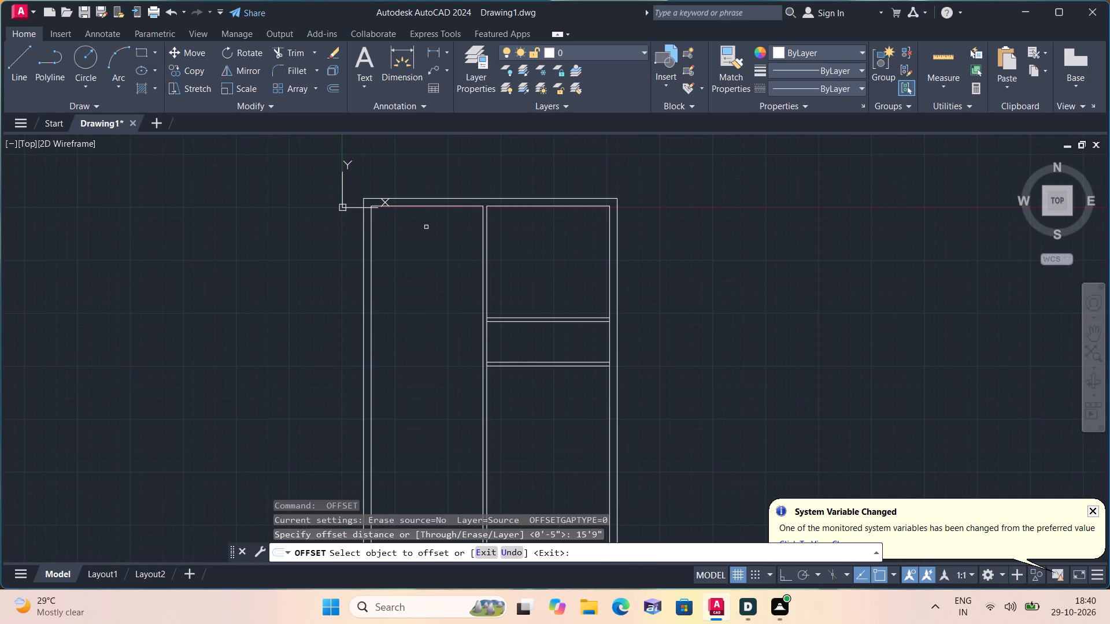
{"action": "left_click", "coordinate": [433, 206]}
{"action": "left_click", "coordinate": [462, 353]}
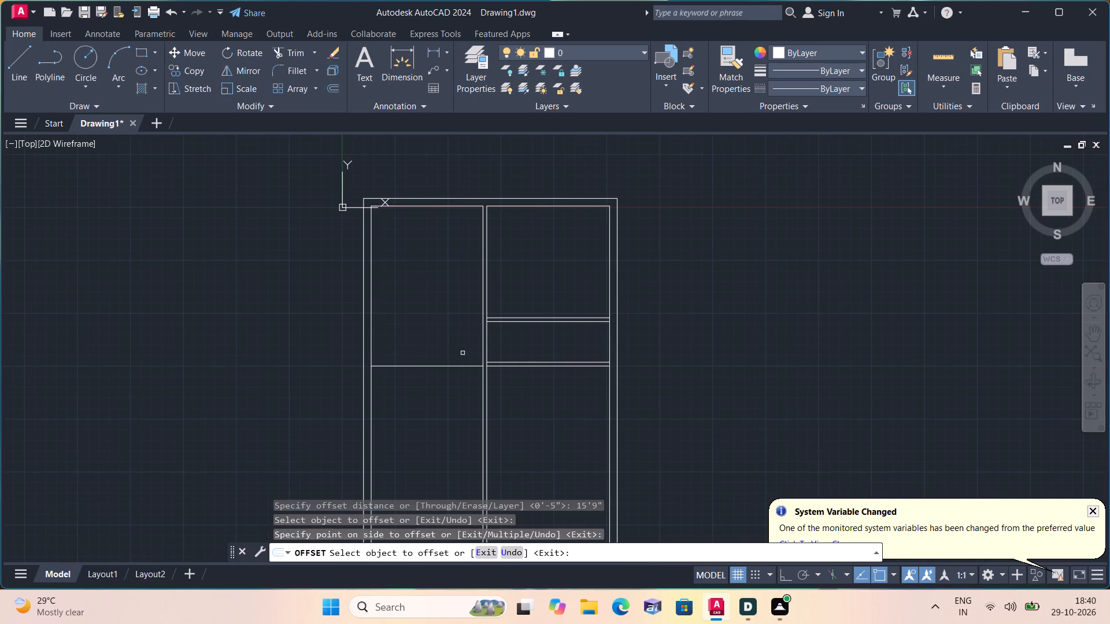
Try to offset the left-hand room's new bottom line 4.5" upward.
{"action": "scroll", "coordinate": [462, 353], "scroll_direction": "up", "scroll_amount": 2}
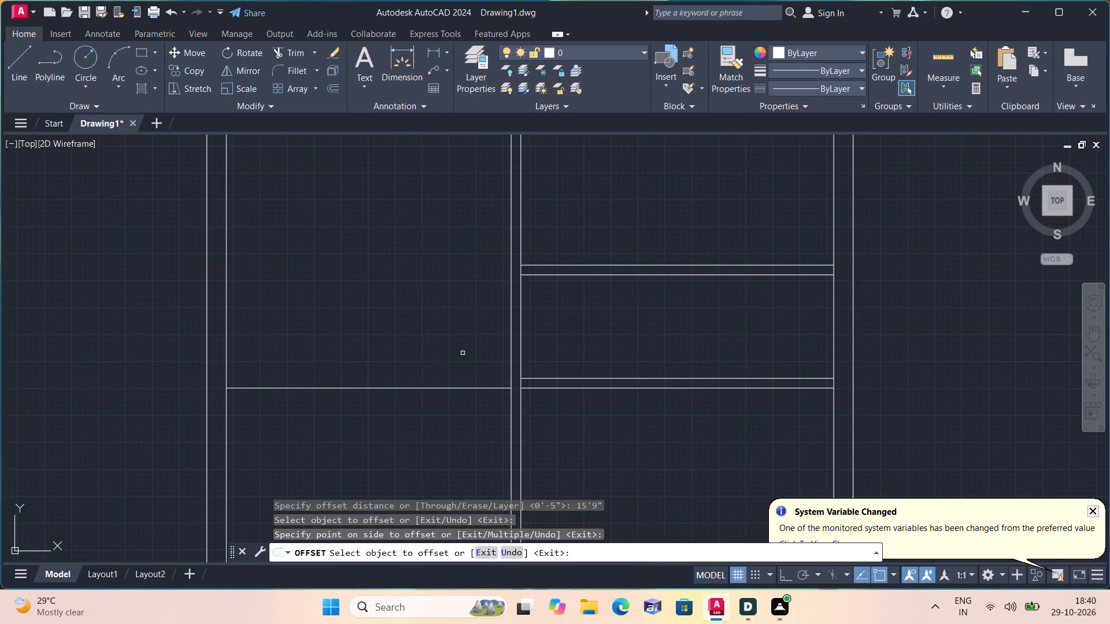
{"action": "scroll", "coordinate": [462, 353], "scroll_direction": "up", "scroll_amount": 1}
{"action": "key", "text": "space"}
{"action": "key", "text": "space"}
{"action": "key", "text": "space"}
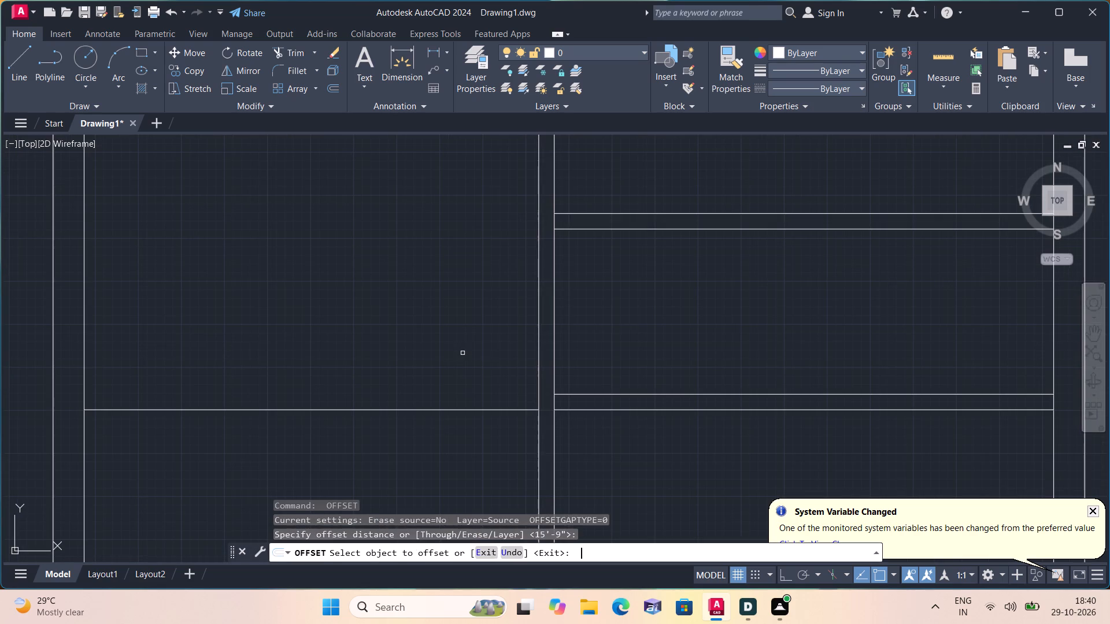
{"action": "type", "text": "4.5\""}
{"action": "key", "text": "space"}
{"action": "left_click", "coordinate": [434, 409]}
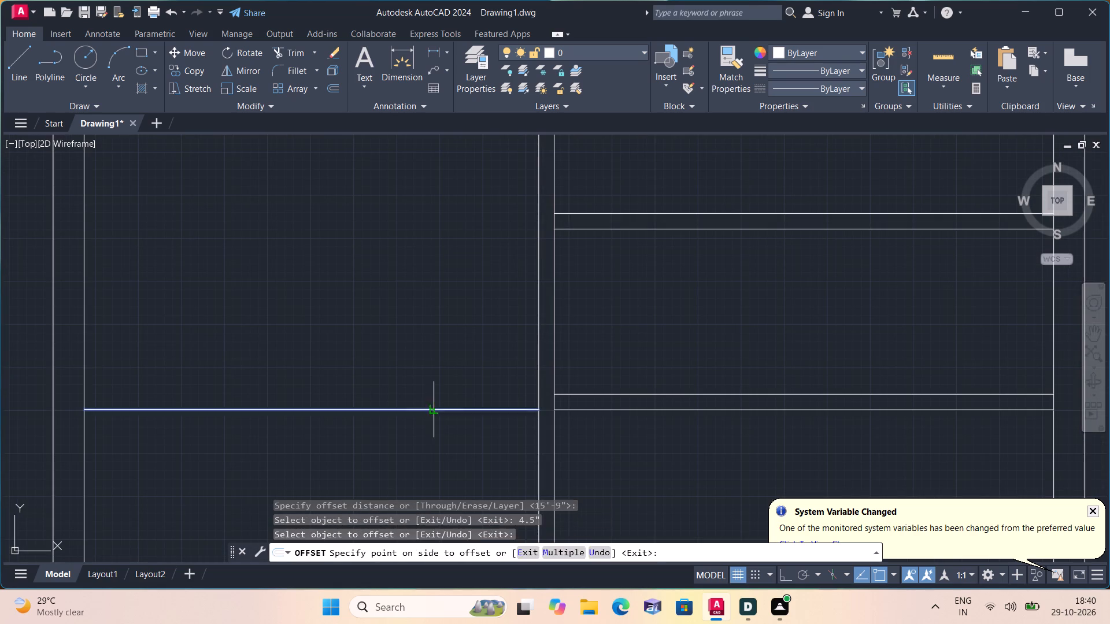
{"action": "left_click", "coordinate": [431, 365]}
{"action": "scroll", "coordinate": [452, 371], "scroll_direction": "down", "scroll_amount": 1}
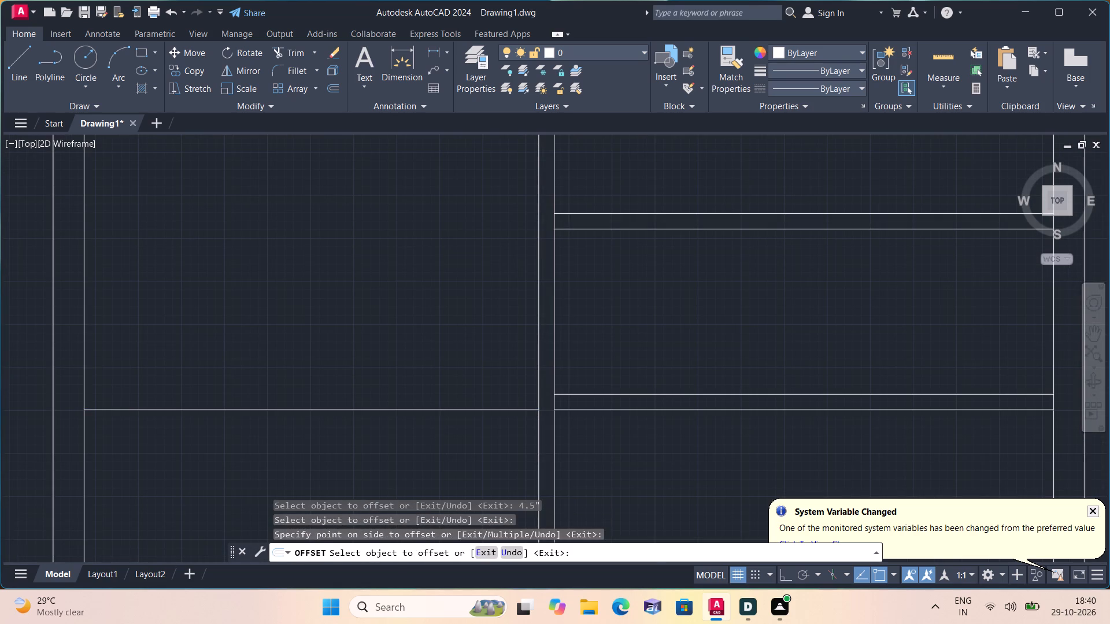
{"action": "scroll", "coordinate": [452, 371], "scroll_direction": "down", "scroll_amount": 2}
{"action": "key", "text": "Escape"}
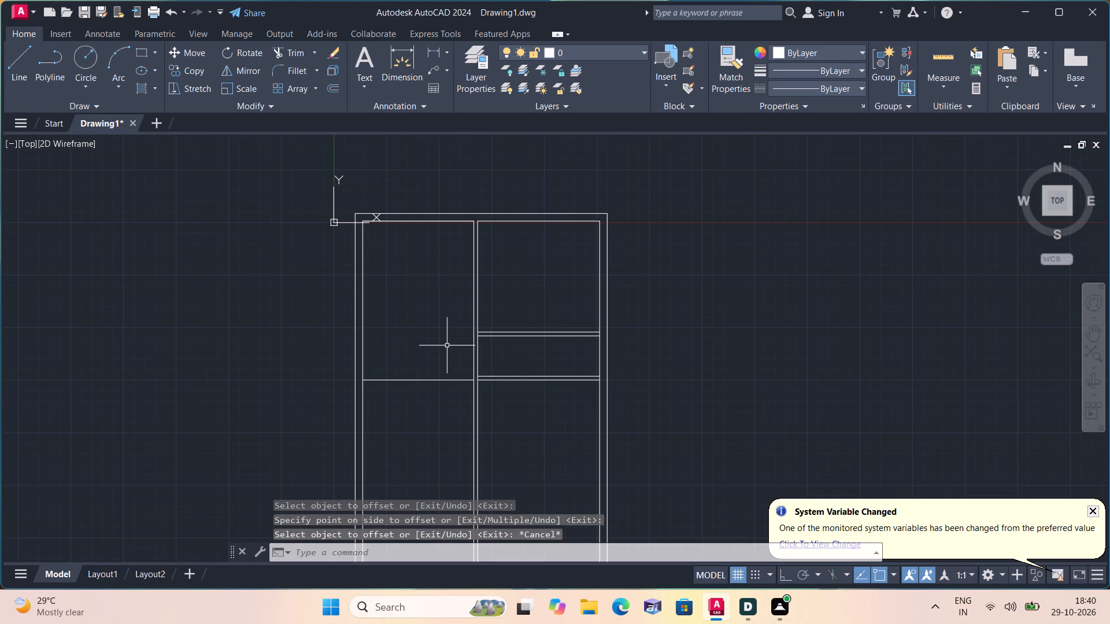
Offset the left-hand room's bottom line 4.5" upward to form the partition below that room.
{"action": "scroll", "coordinate": [447, 346], "scroll_direction": "up", "scroll_amount": 1}
{"action": "key", "text": "space"}
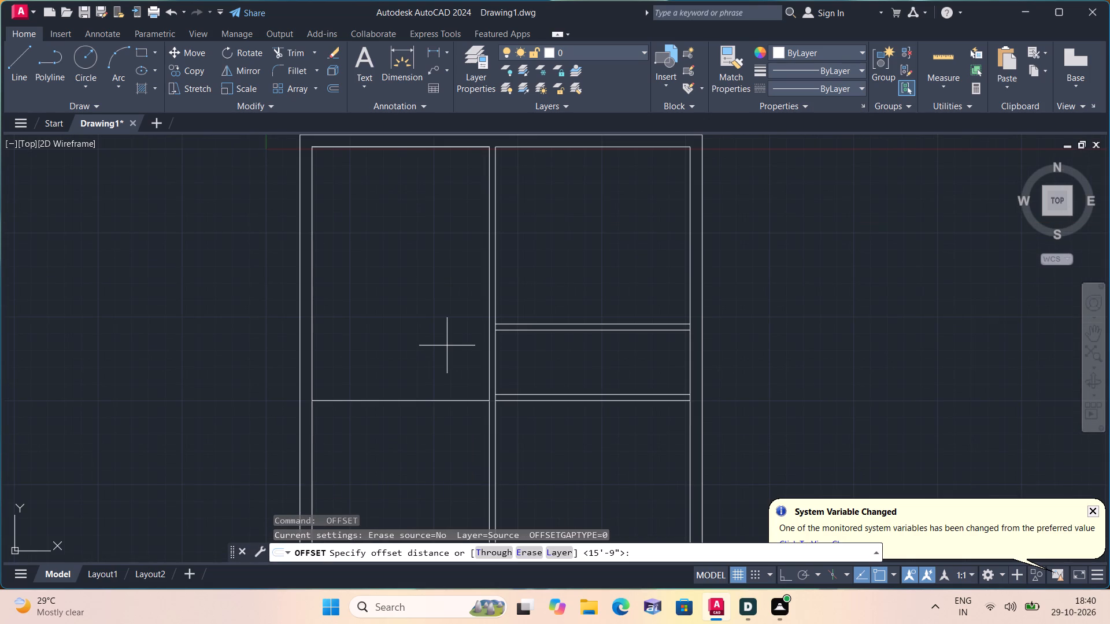
{"action": "type", "text": "4.5\""}
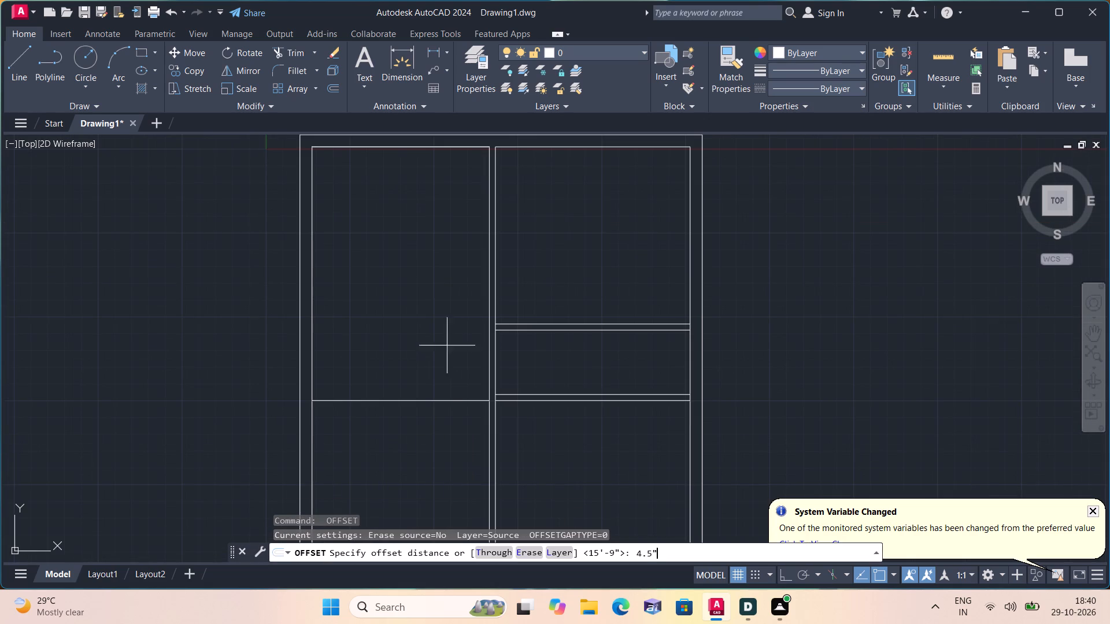
{"action": "key", "text": "space"}
{"action": "left_click", "coordinate": [452, 402]}
{"action": "left_click", "coordinate": [456, 366]}
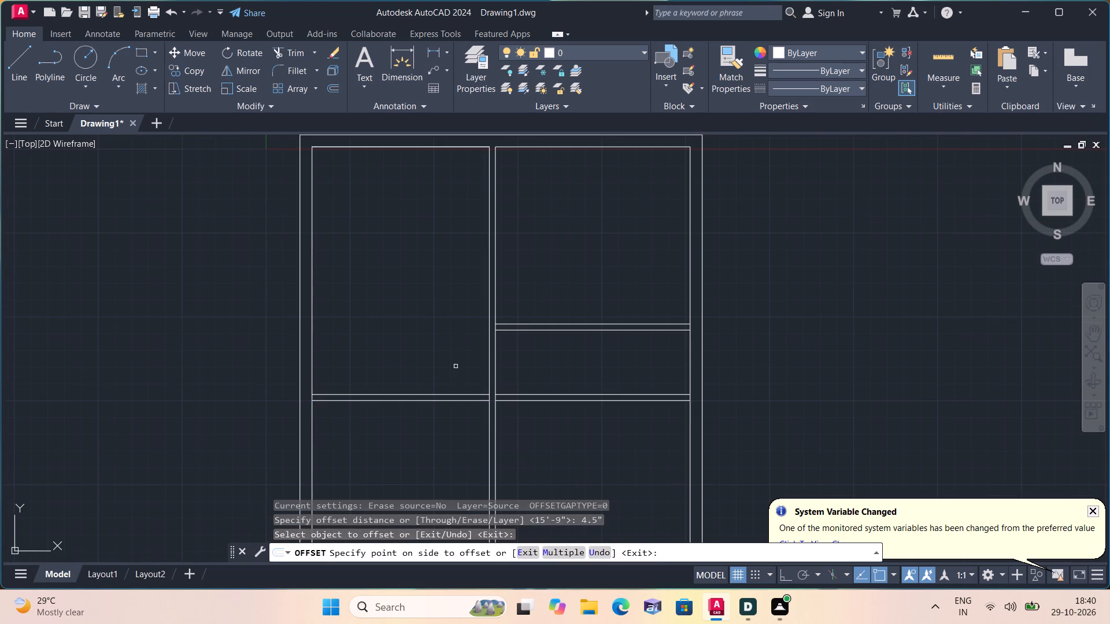
{"action": "key", "text": "space"}
Extend both lines of the left-hand room's bottom partition across the vertical partition to its far side.
{"action": "middle_click_drag", "start_coordinate": [409, 341], "coordinate": [377, 306]}
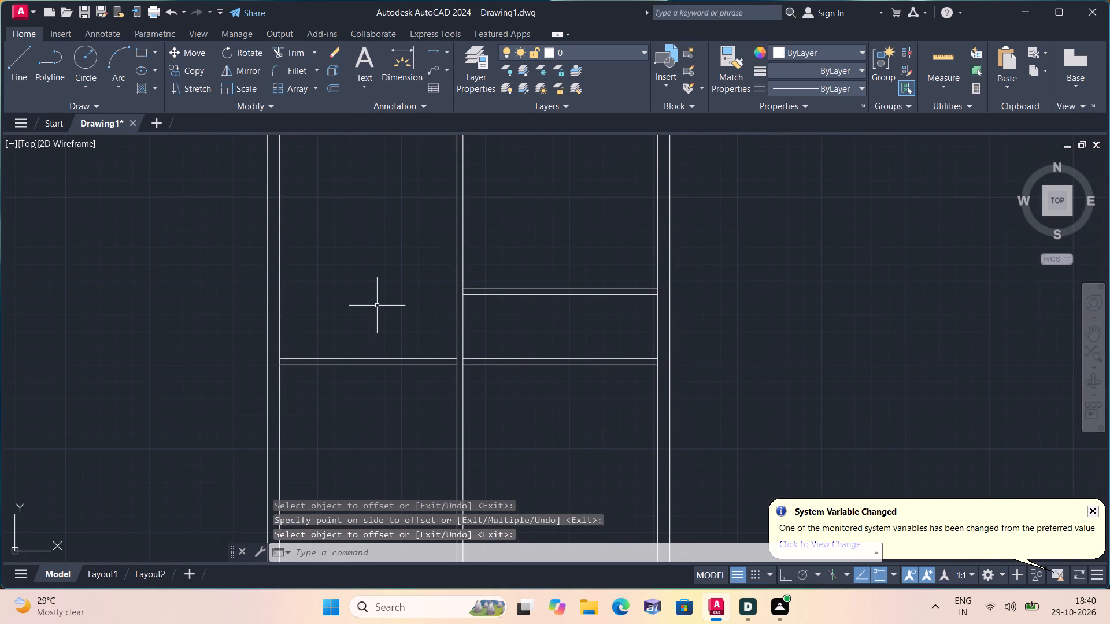
{"action": "type", "text": "exte"}
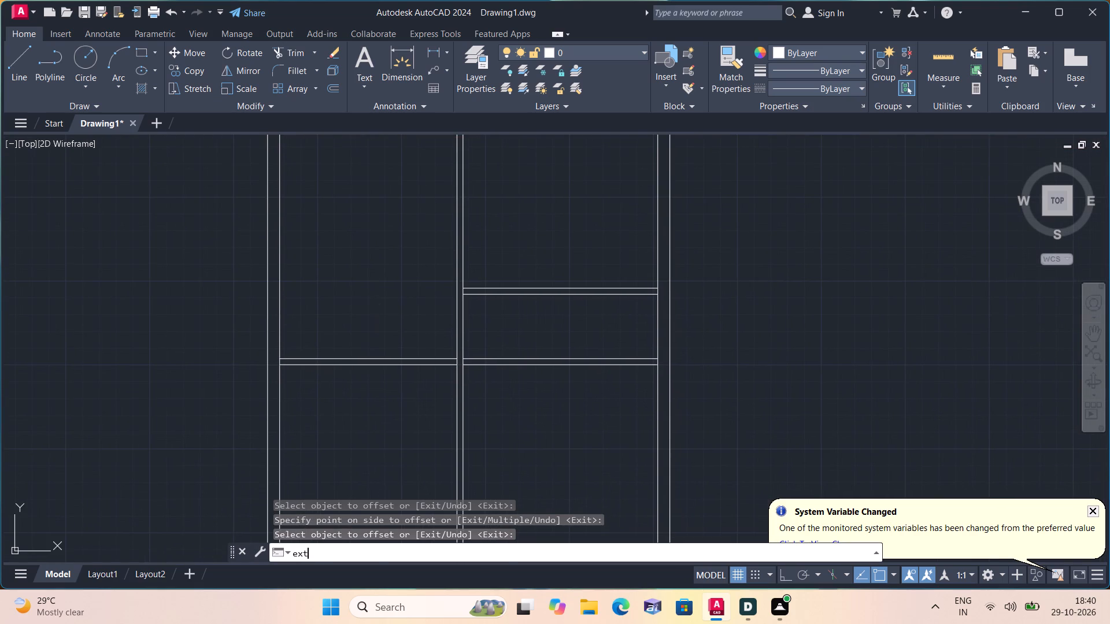
{"action": "key", "text": "space"}
{"action": "left_click", "coordinate": [429, 375]}
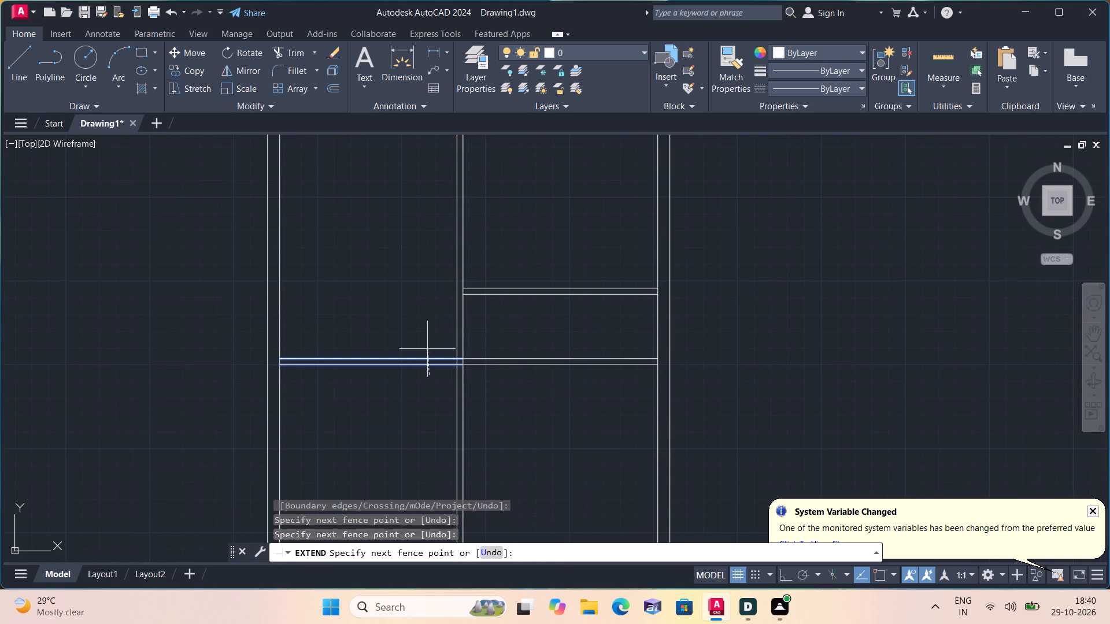
{"action": "left_click", "coordinate": [427, 348]}
{"action": "key", "text": "space"}
Trim both lines of the vertical partition below the full-width horizontal partition.
{"action": "scroll", "coordinate": [408, 327], "scroll_direction": "down", "scroll_amount": 1}
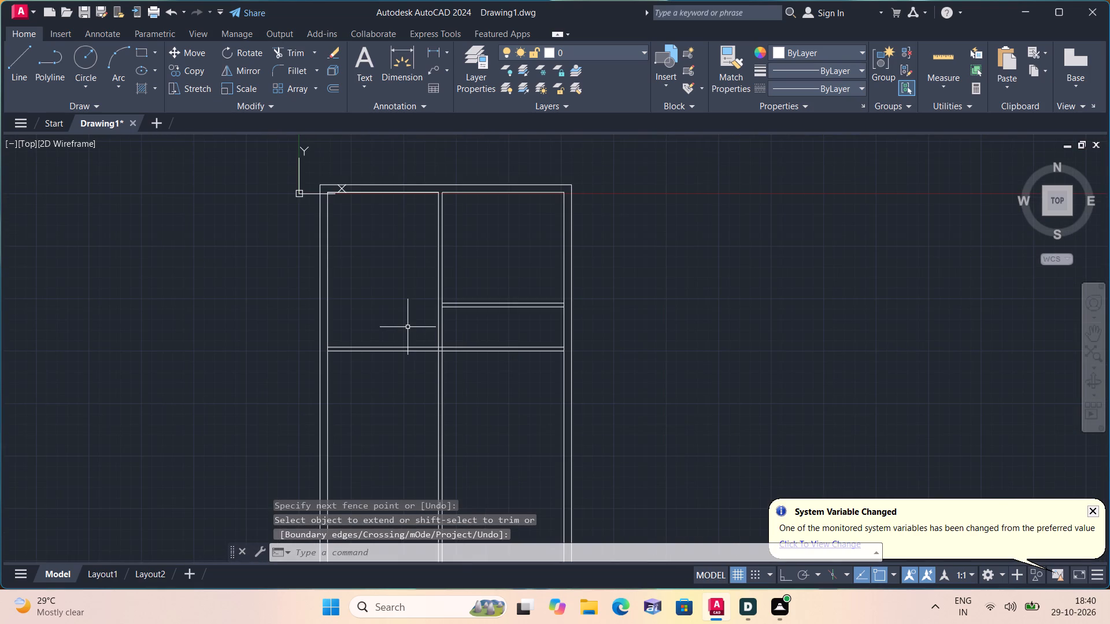
{"action": "type", "text": "trim"}
{"action": "key", "text": "space"}
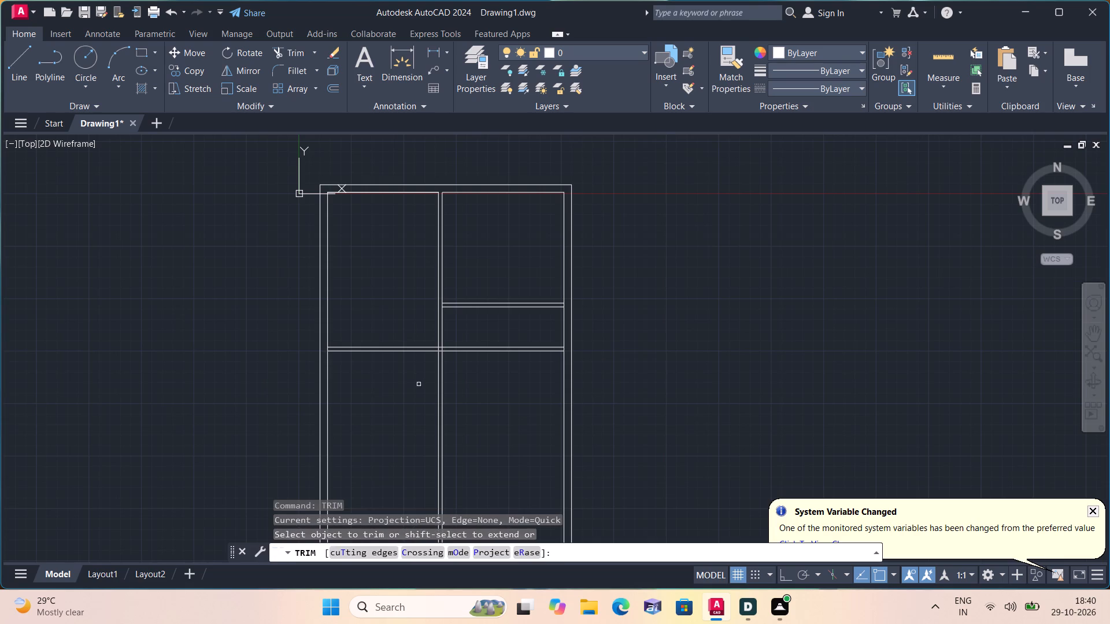
{"action": "left_click_drag", "start_coordinate": [435, 388], "coordinate": [478, 391]}
{"action": "middle_click_drag", "start_coordinate": [458, 389], "coordinate": [480, 427]}
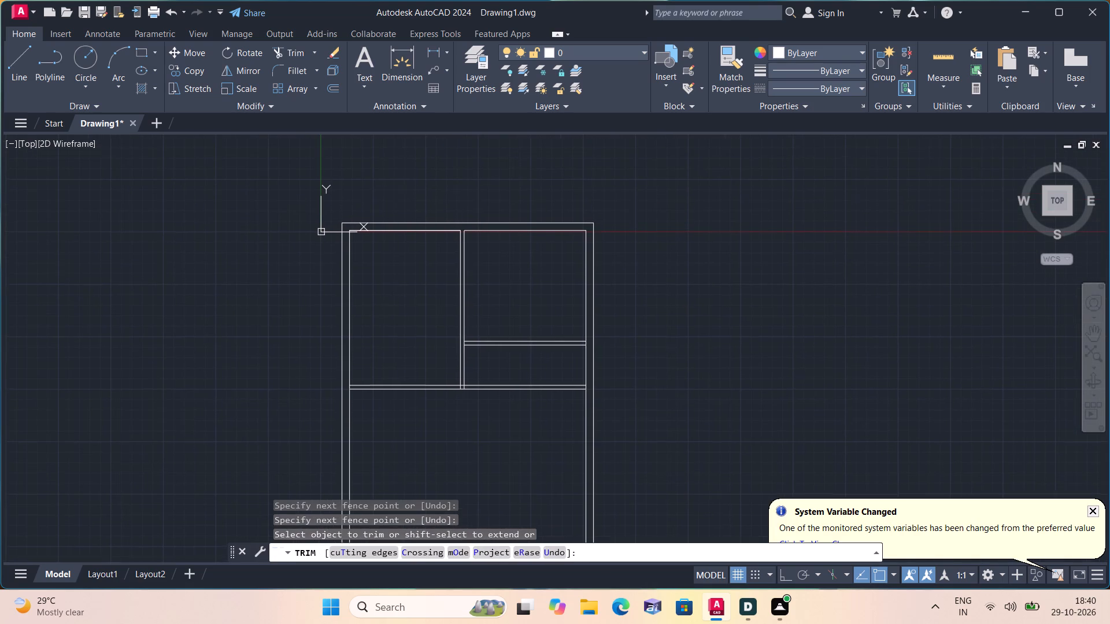
{"action": "key", "text": "space"}
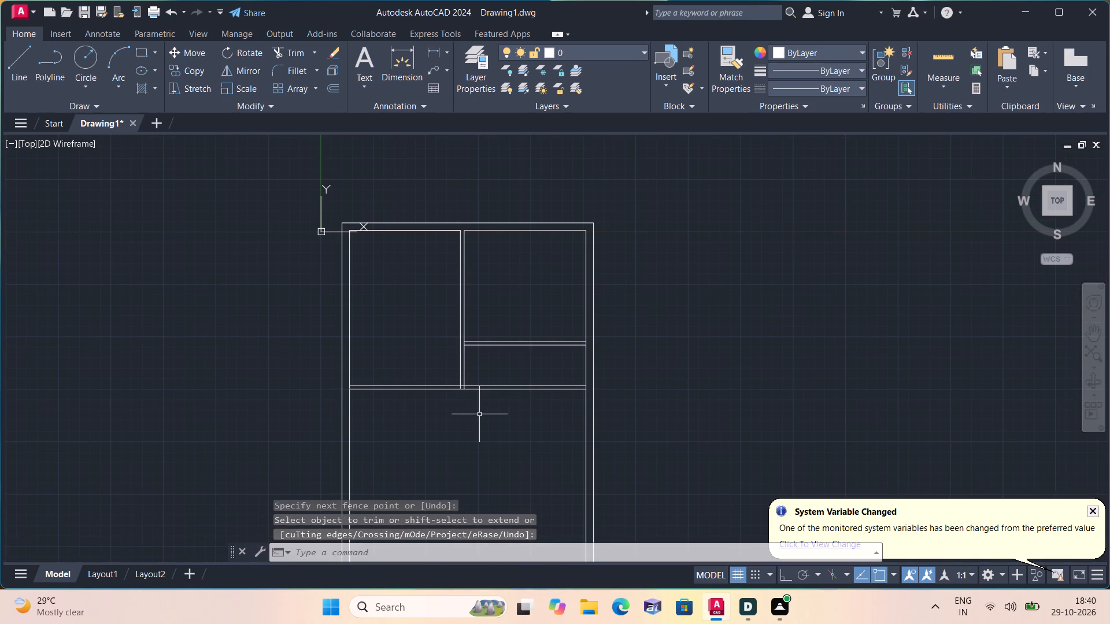
Offset the left outer wall's inner line 6' to the right.
{"action": "type", "text": "offset"}
{"action": "key", "text": "space"}
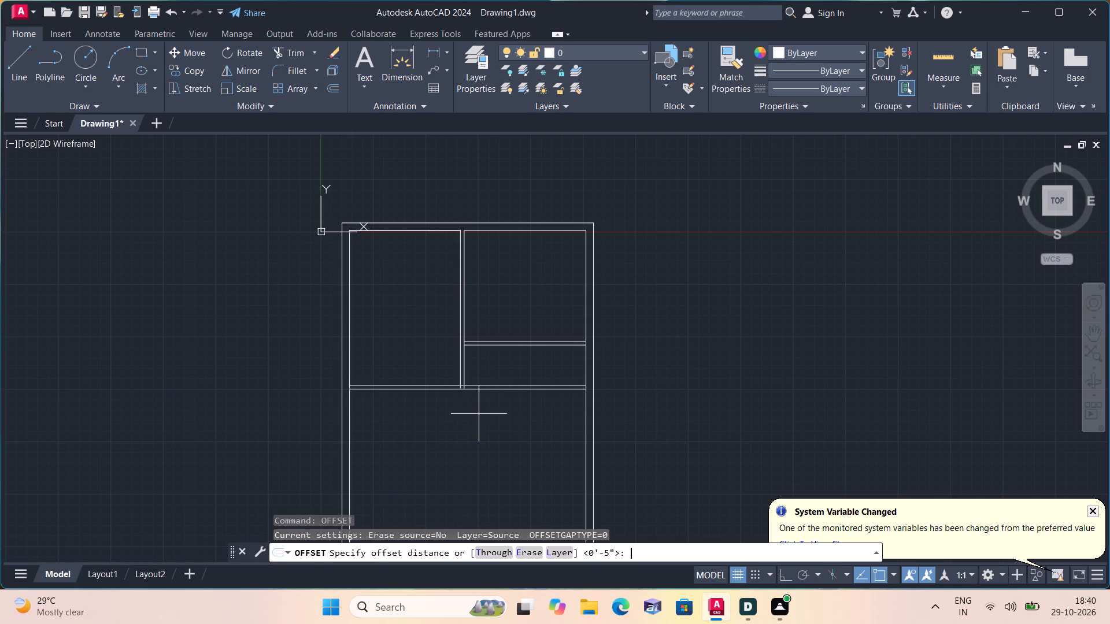
{"action": "type", "text": "6'"}
{"action": "key", "text": "space"}
{"action": "scroll", "coordinate": [403, 437], "scroll_direction": "up", "scroll_amount": 1}
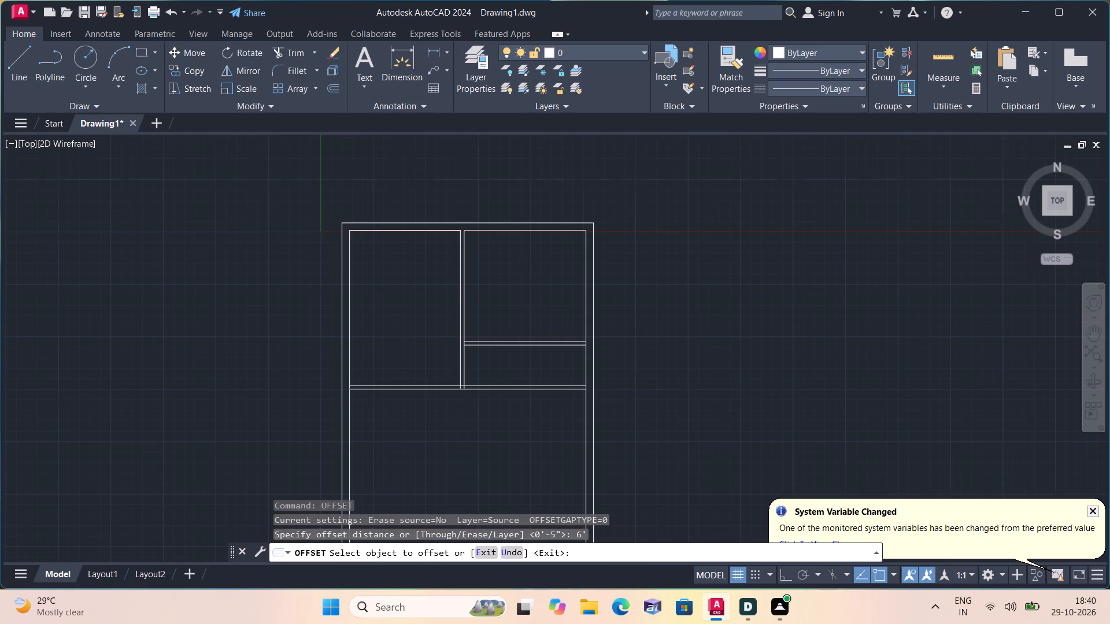
{"action": "scroll", "coordinate": [401, 436], "scroll_direction": "up", "scroll_amount": 1}
{"action": "left_click", "coordinate": [267, 376]}
{"action": "left_click", "coordinate": [354, 376]}
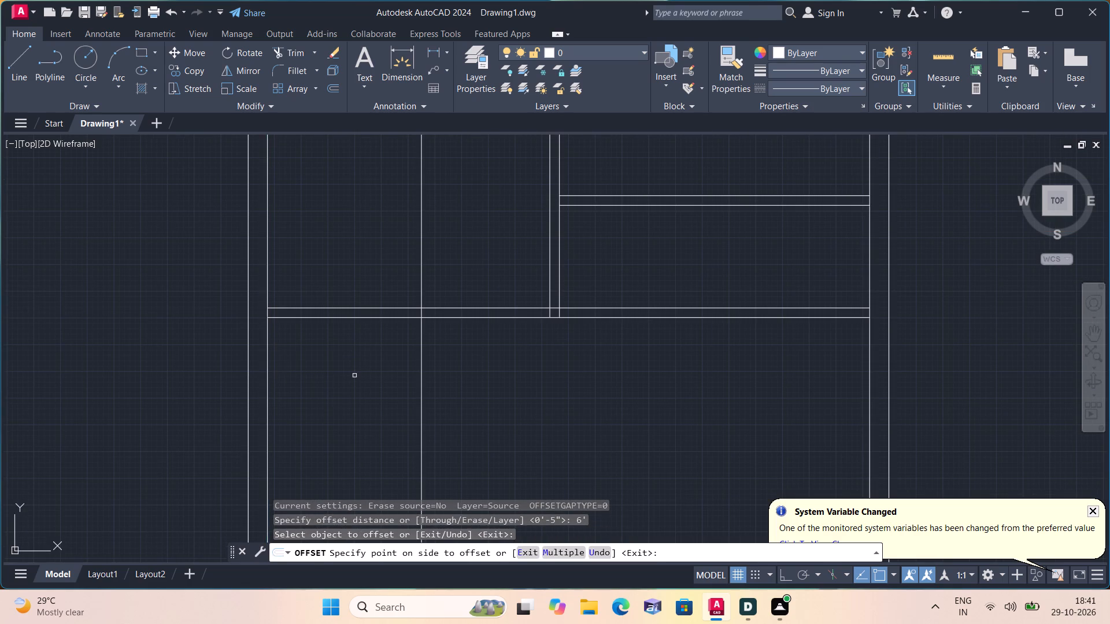
{"action": "scroll", "coordinate": [354, 376], "scroll_direction": "down", "scroll_amount": 2}
{"action": "key", "text": "space"}
Offset the new vertical line 4.5" to the right to form a second vertical partition.
{"action": "key", "text": "space"}
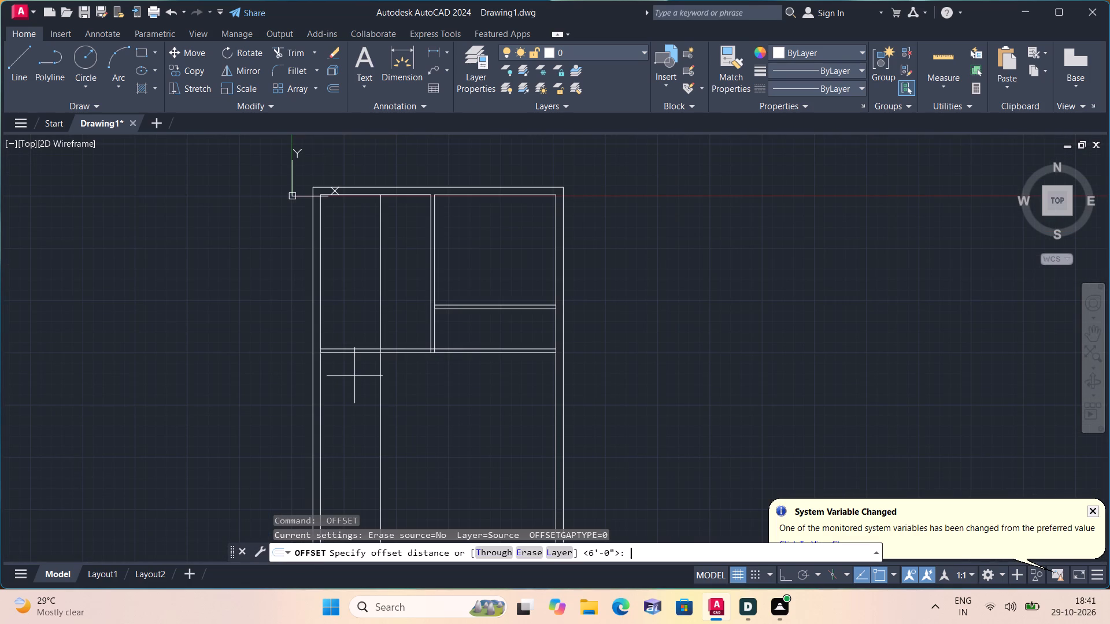
{"action": "type", "text": "4.5\""}
{"action": "key", "text": "space"}
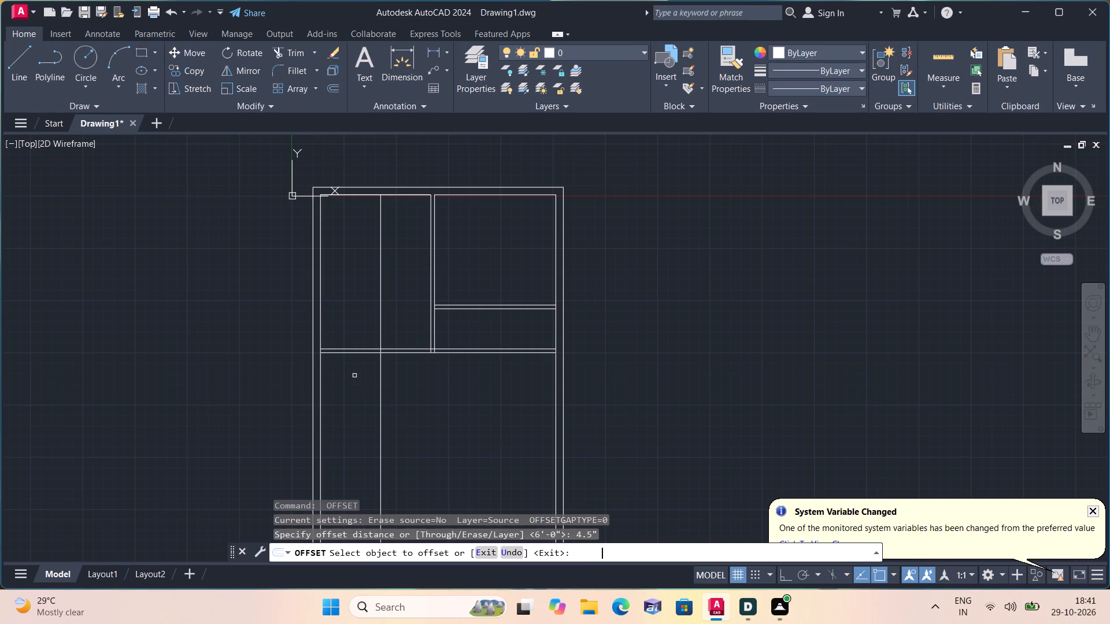
{"action": "left_click", "coordinate": [380, 381]}
{"action": "left_click", "coordinate": [424, 392]}
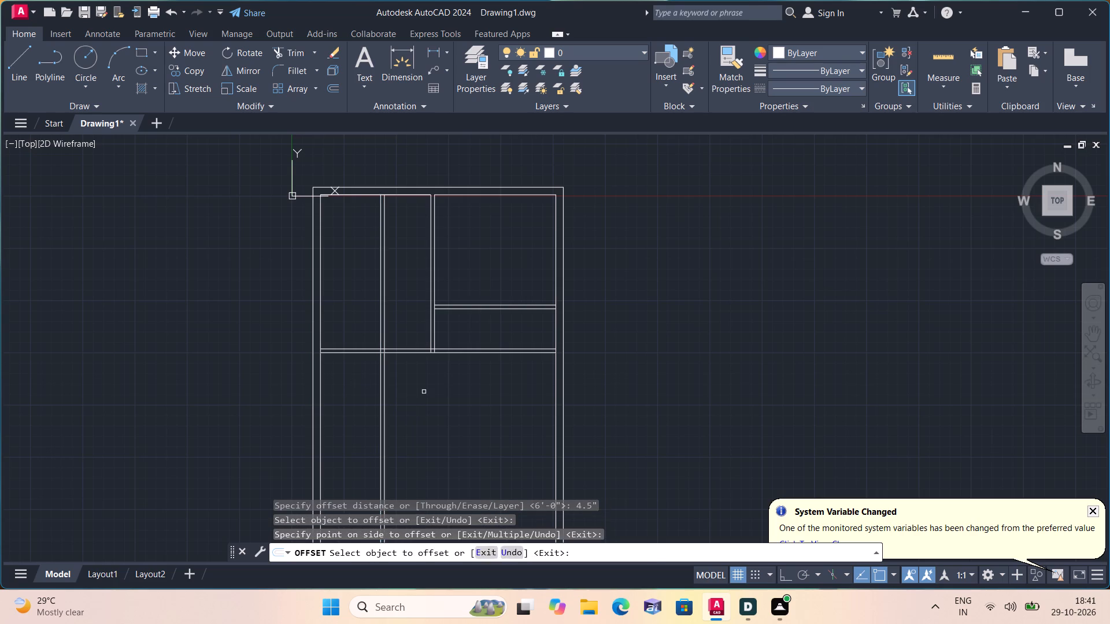
{"action": "key", "text": "space"}
Trim the new vertical partition's two lines where they run through the upper-left room above the horizontal partition.
{"action": "type", "text": "trim"}
{"action": "key", "text": "space"}
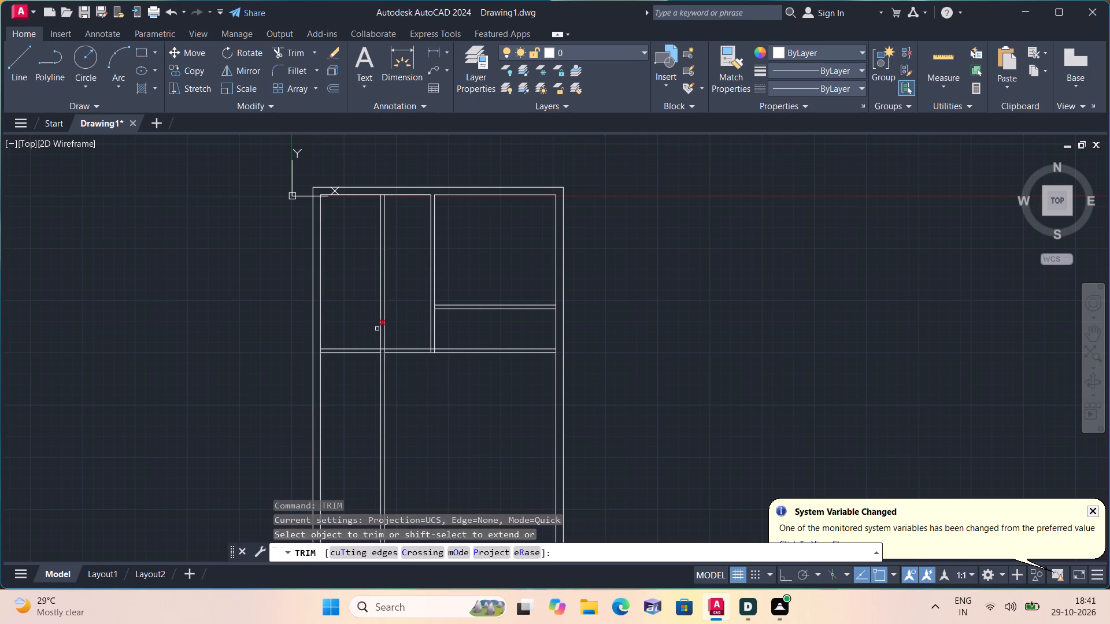
{"action": "left_click_drag", "start_coordinate": [397, 297], "coordinate": [369, 266]}
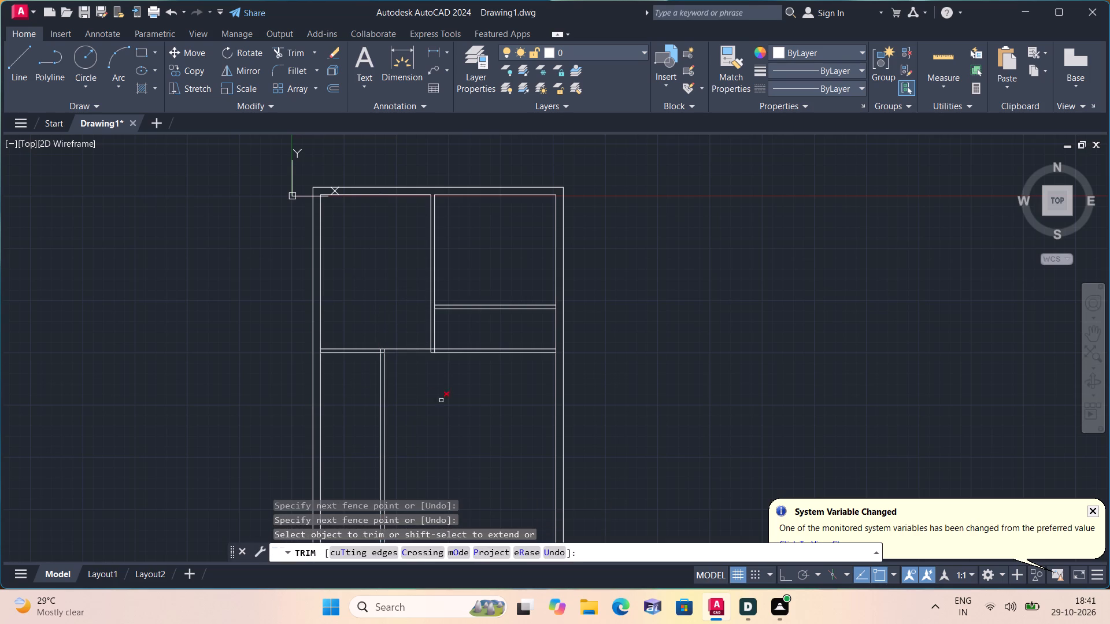
{"action": "middle_click_drag", "start_coordinate": [457, 417], "coordinate": [446, 346]}
{"action": "scroll", "coordinate": [449, 346], "scroll_direction": "down", "scroll_amount": 1}
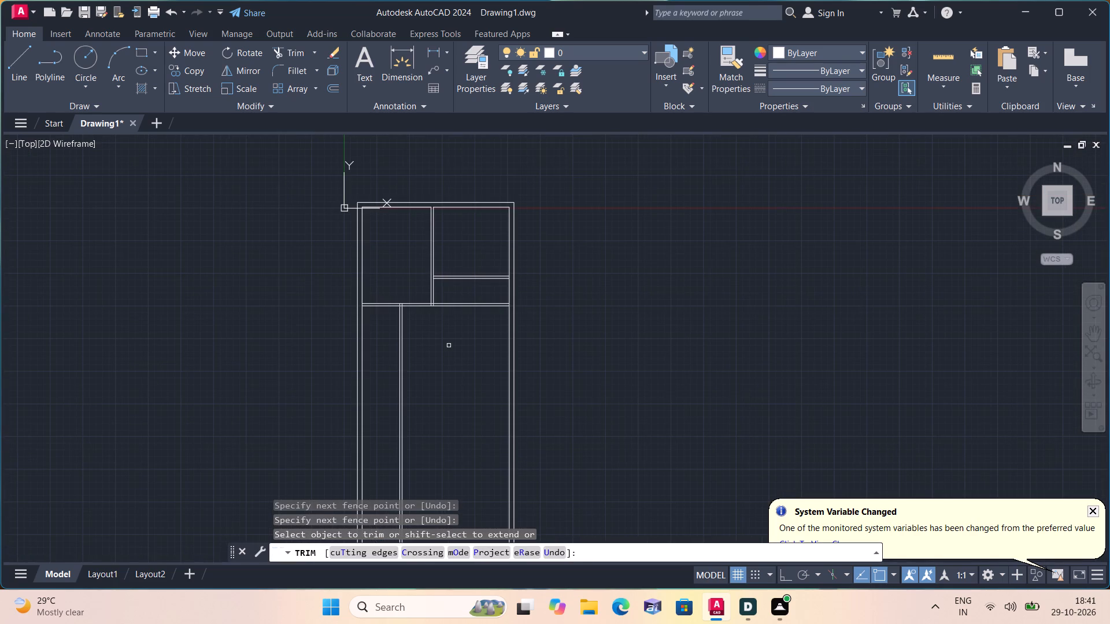
{"action": "key", "text": "space"}
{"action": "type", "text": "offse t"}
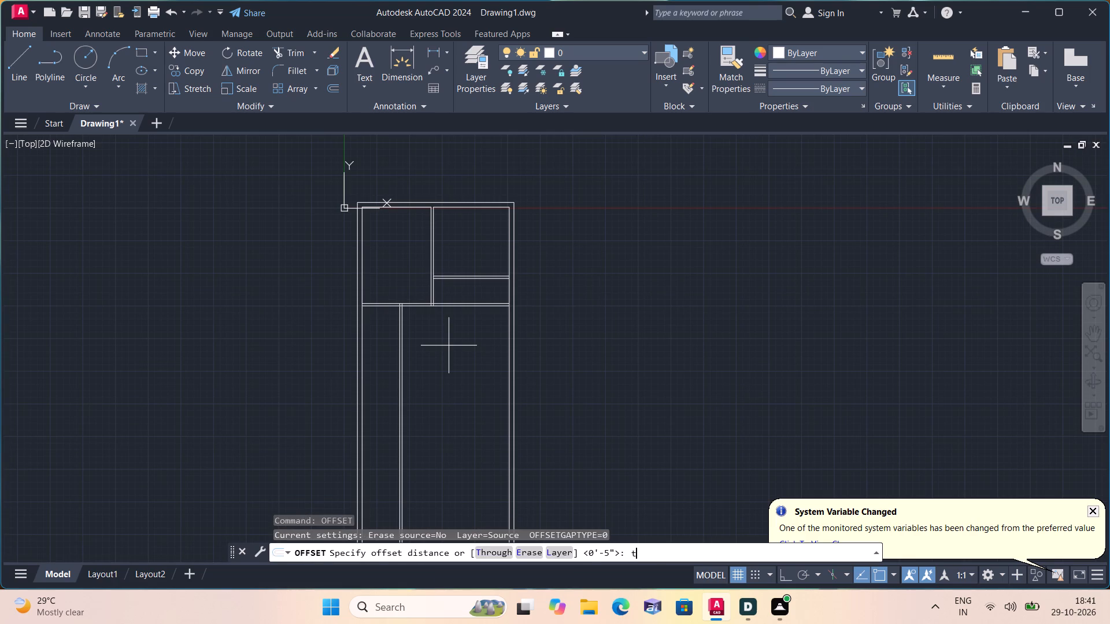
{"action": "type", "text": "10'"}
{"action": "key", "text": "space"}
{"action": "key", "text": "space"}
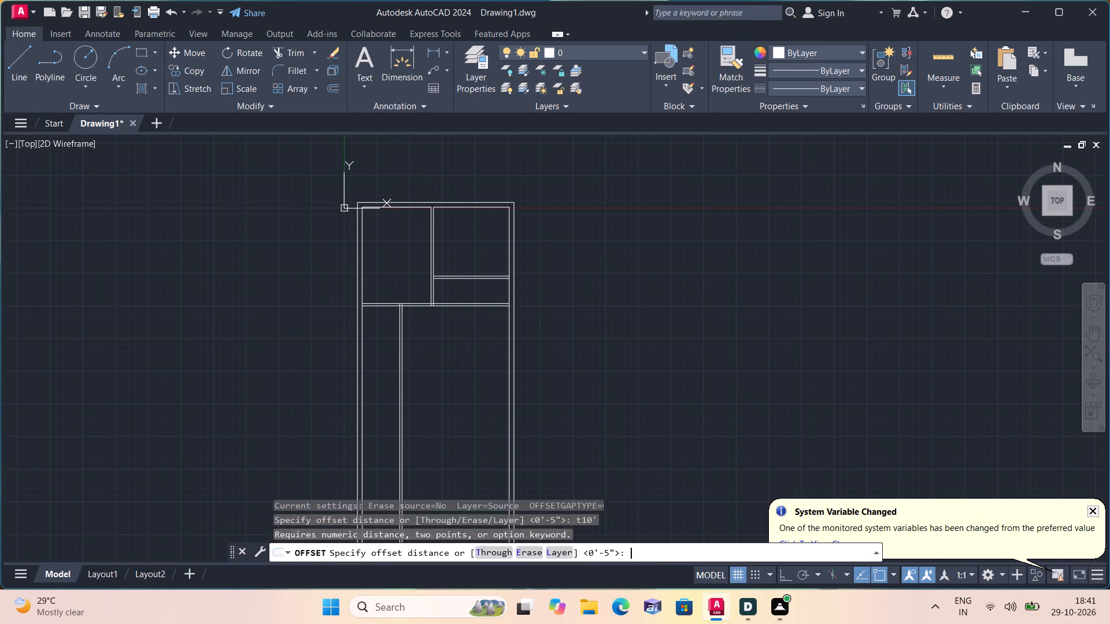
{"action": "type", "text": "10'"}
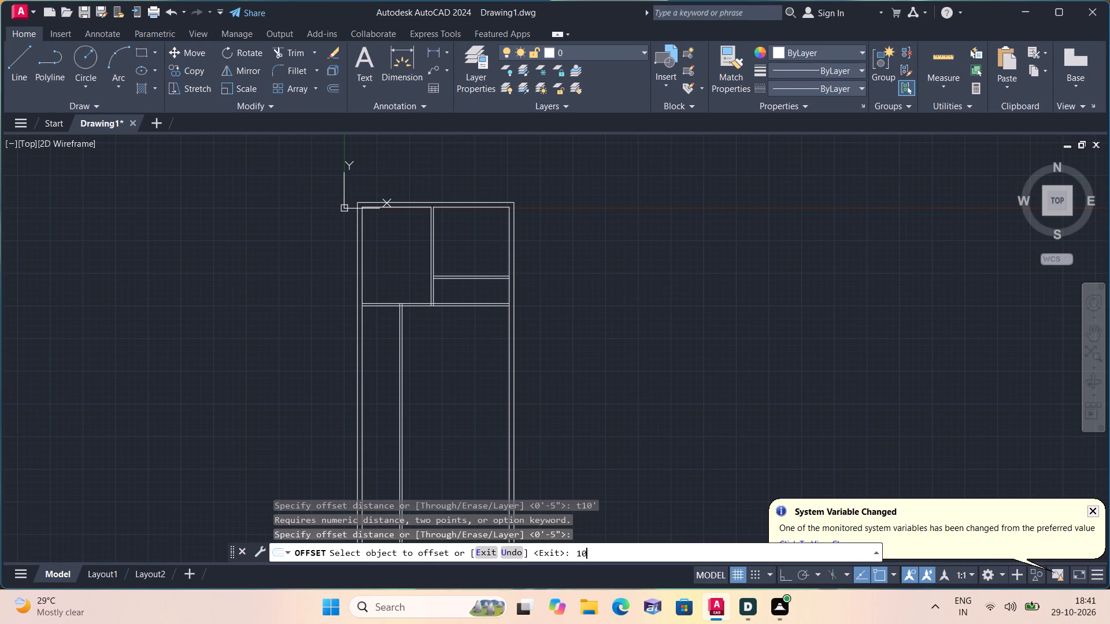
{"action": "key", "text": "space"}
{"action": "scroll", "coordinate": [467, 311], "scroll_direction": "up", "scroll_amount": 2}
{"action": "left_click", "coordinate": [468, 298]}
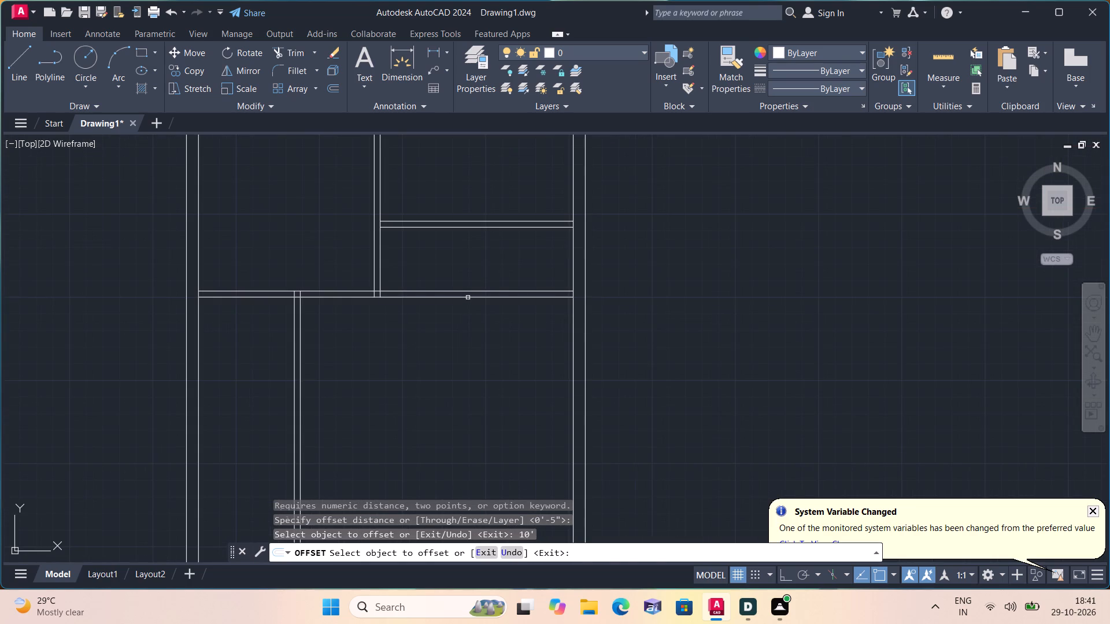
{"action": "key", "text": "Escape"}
Offset the lower line of the full-width horizontal partition 10' downward.
{"action": "key", "text": "space"}
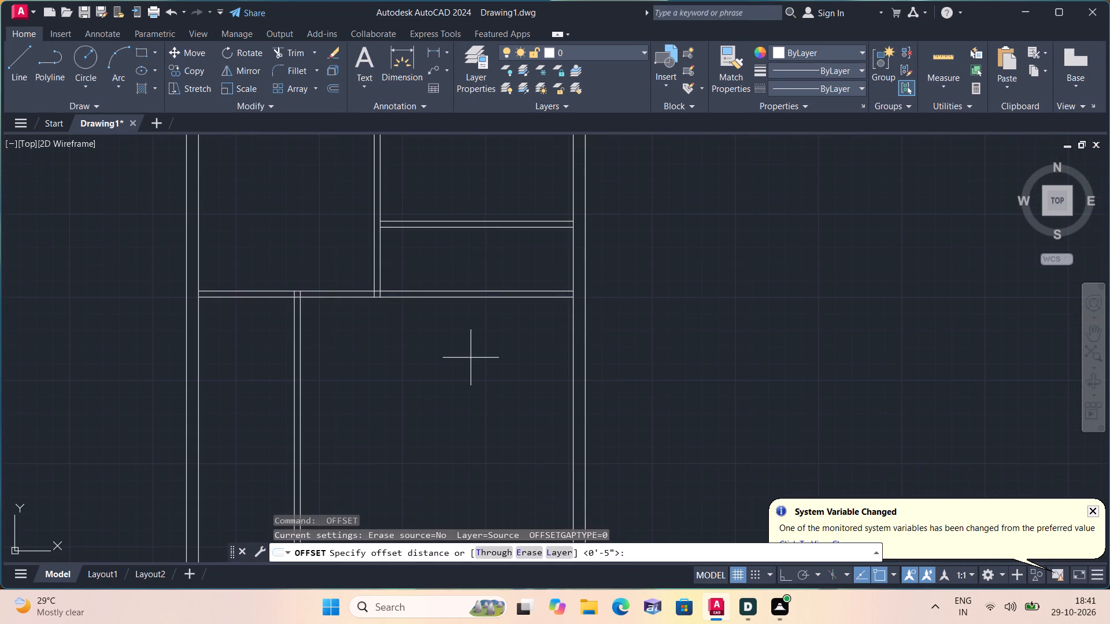
{"action": "type", "text": "10'"}
{"action": "key", "text": "space"}
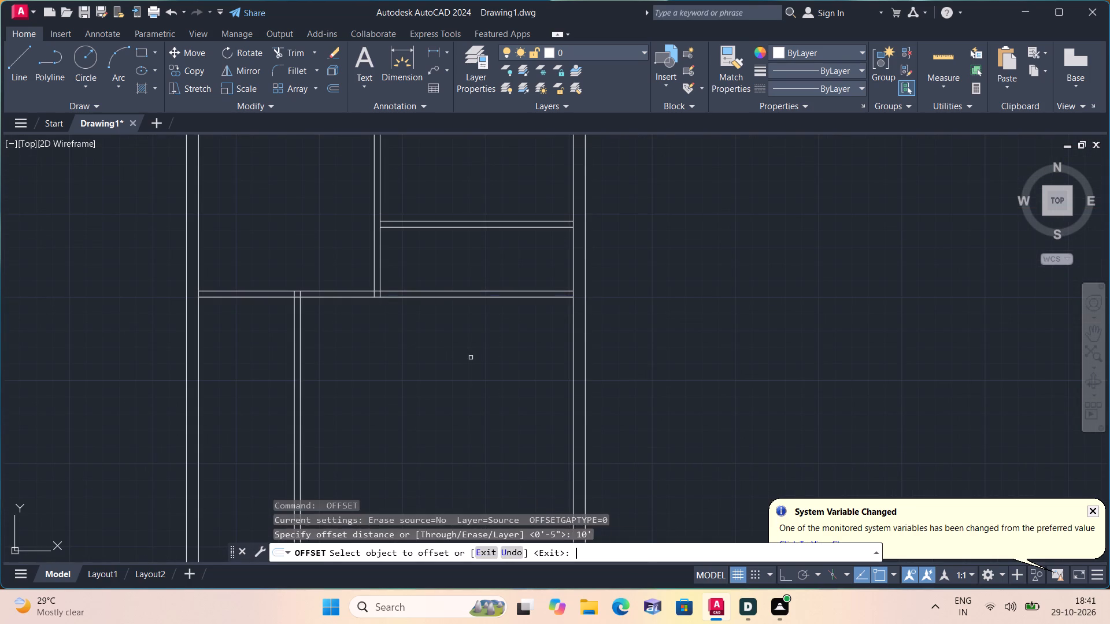
{"action": "left_click", "coordinate": [443, 295]}
{"action": "left_click", "coordinate": [449, 296]}
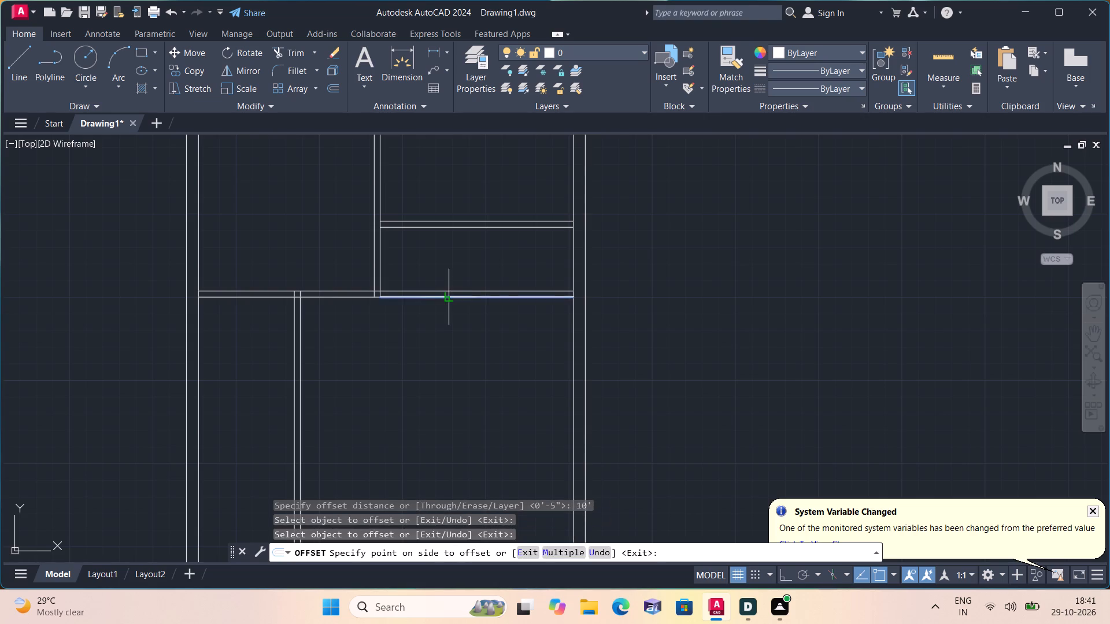
{"action": "left_click", "coordinate": [459, 406]}
{"action": "scroll", "coordinate": [456, 404], "scroll_direction": "down", "scroll_amount": 1}
{"action": "middle_click_drag", "start_coordinate": [454, 403], "coordinate": [435, 329]}
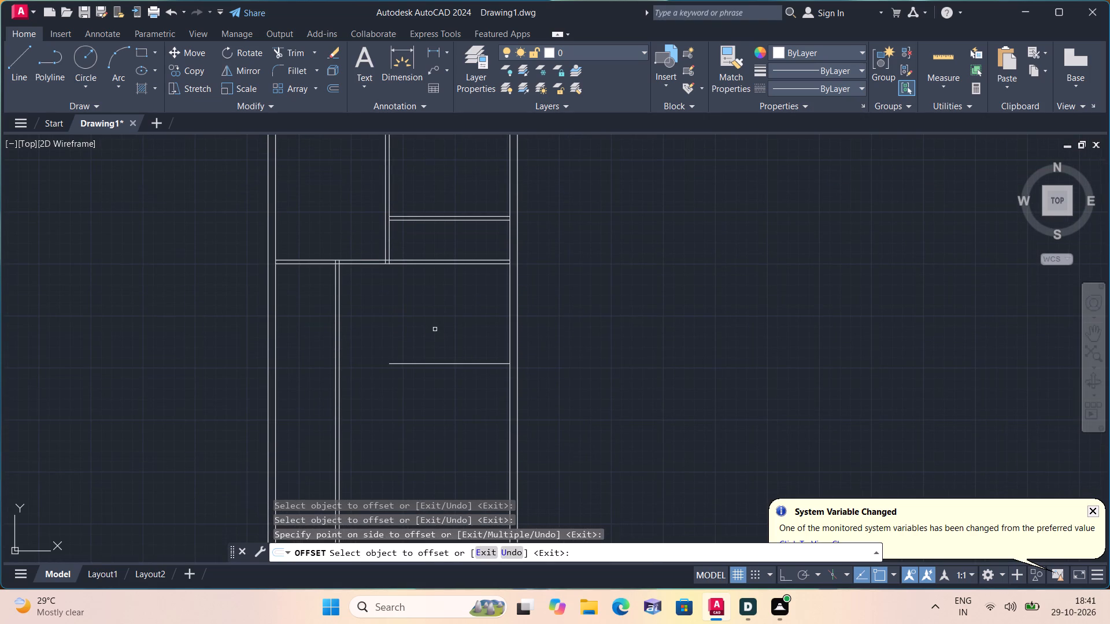
{"action": "key", "text": "space"}
Offset the new horizontal line 4.5" downward to form a second horizontal partition.
{"action": "key", "text": "space"}
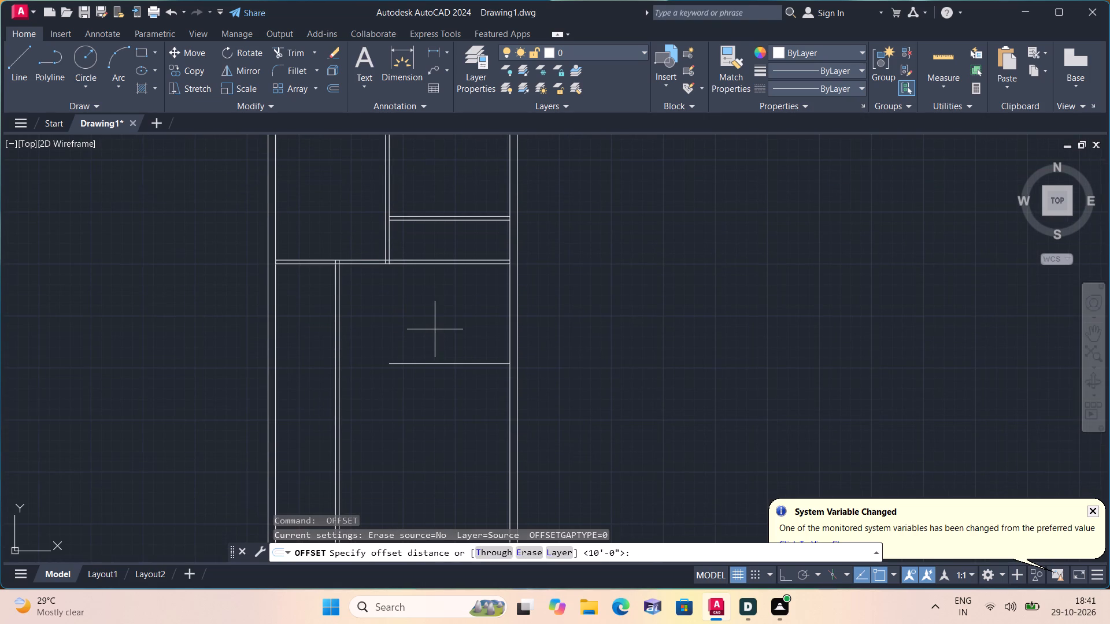
{"action": "type", "text": "4.5\""}
{"action": "key", "text": "space"}
{"action": "left_click", "coordinate": [448, 362]}
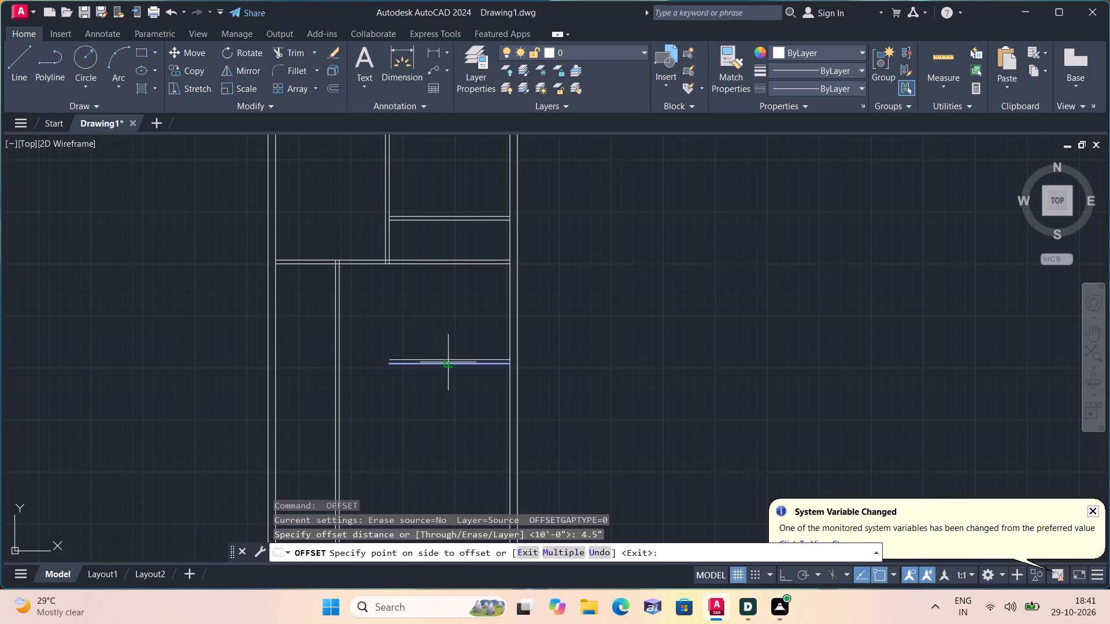
{"action": "left_click", "coordinate": [449, 402]}
{"action": "key", "text": "space"}
Extend both lines of the new horizontal partition across the vertical partition to the left outer wall's inner line.
{"action": "type", "text": "exte"}
{"action": "key", "text": "space"}
{"action": "left_click_drag", "start_coordinate": [428, 351], "coordinate": [369, 429]}
{"action": "left_click_drag", "start_coordinate": [390, 344], "coordinate": [385, 366]}
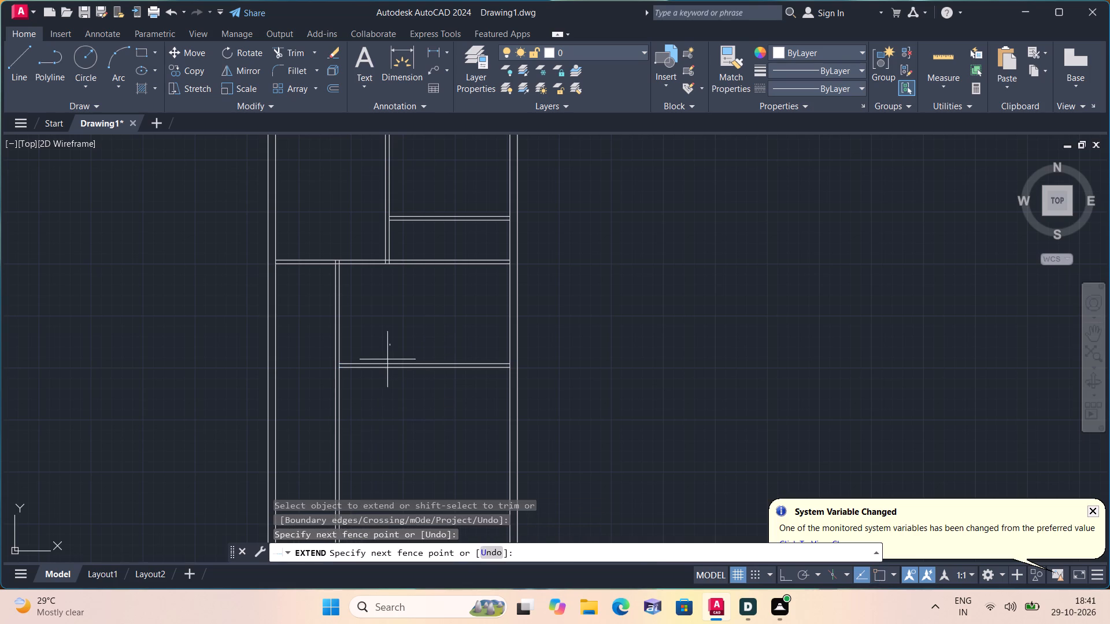
{"action": "left_click_drag", "start_coordinate": [385, 366], "coordinate": [365, 421]}
{"action": "left_click_drag", "start_coordinate": [380, 348], "coordinate": [361, 392]}
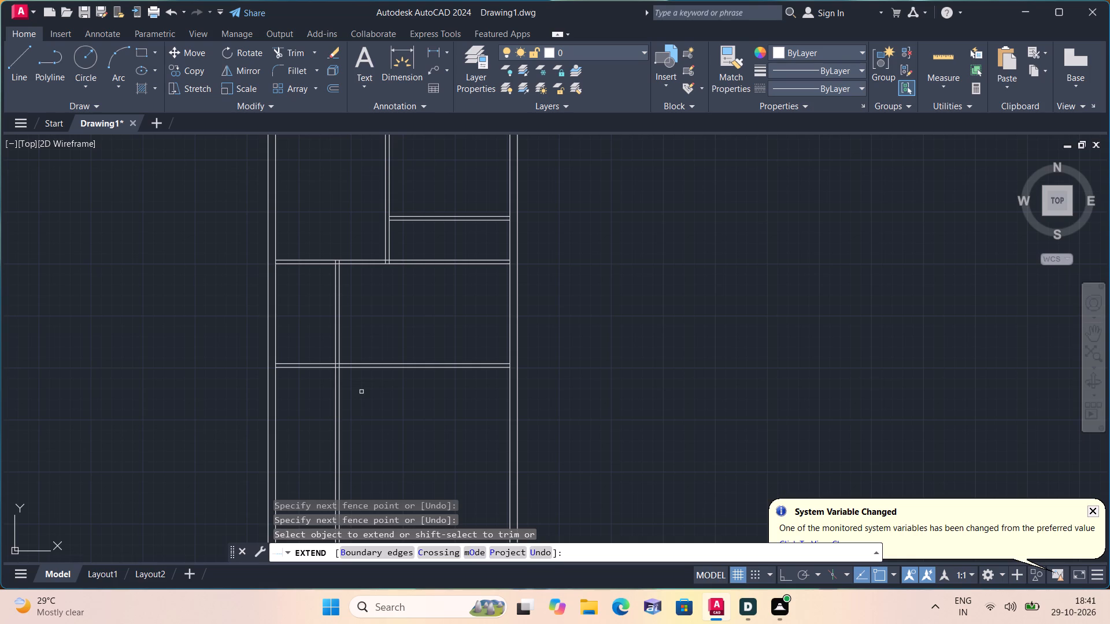
{"action": "key", "text": "space"}
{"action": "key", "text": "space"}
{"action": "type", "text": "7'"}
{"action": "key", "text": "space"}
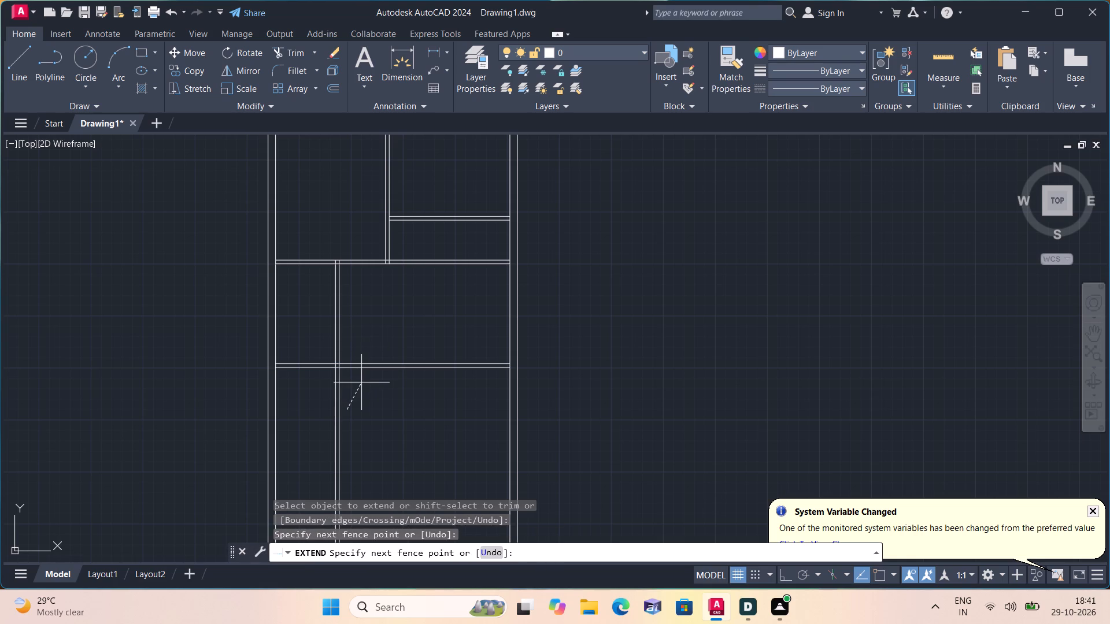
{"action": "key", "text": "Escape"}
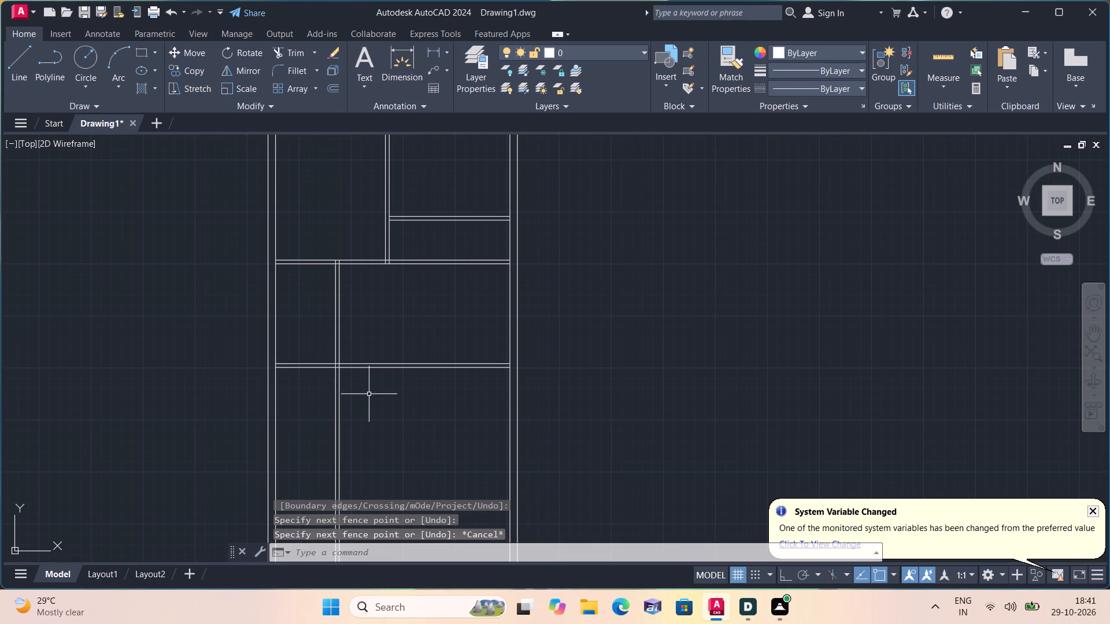
Offset the lower line of the second horizontal partition 7' downward.
{"action": "type", "text": "offset"}
{"action": "key", "text": "space"}
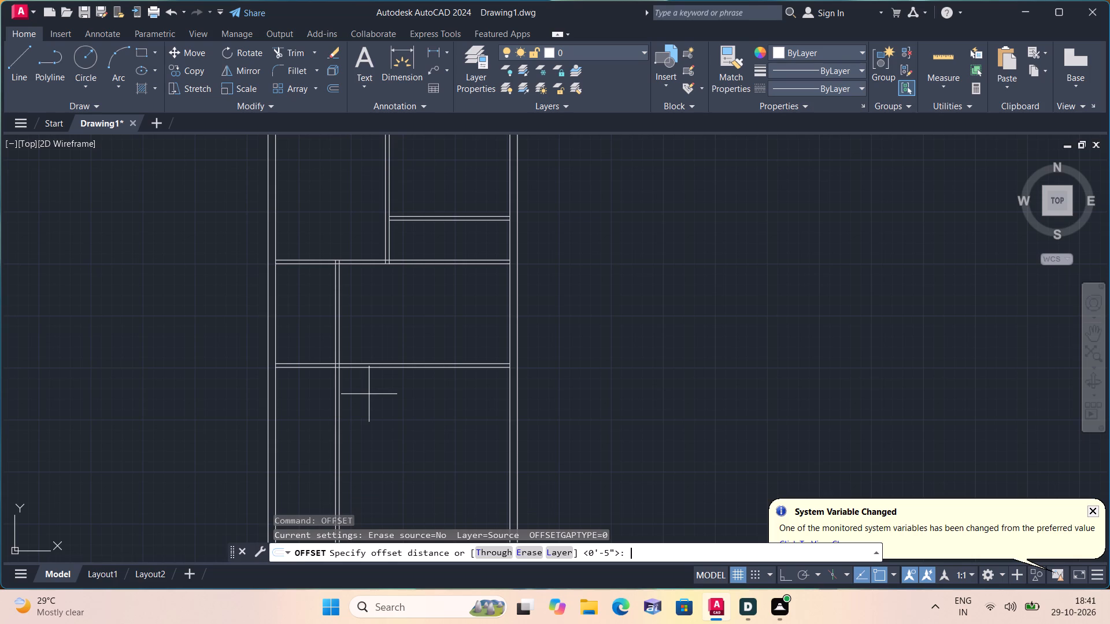
{"action": "type", "text": "10"}
{"action": "key", "text": "BackSpace"}
{"action": "key", "text": "BackSpace"}
{"action": "type", "text": "7'"}
{"action": "key", "text": "space"}
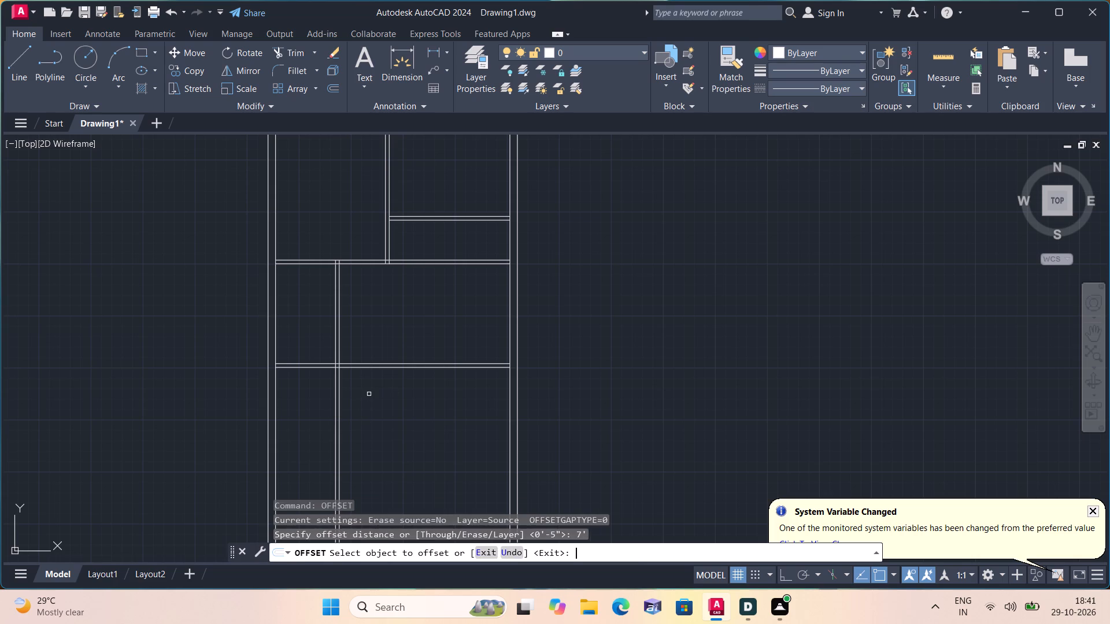
{"action": "scroll", "coordinate": [362, 370], "scroll_direction": "up", "scroll_amount": 2}
{"action": "left_click", "coordinate": [368, 366]}
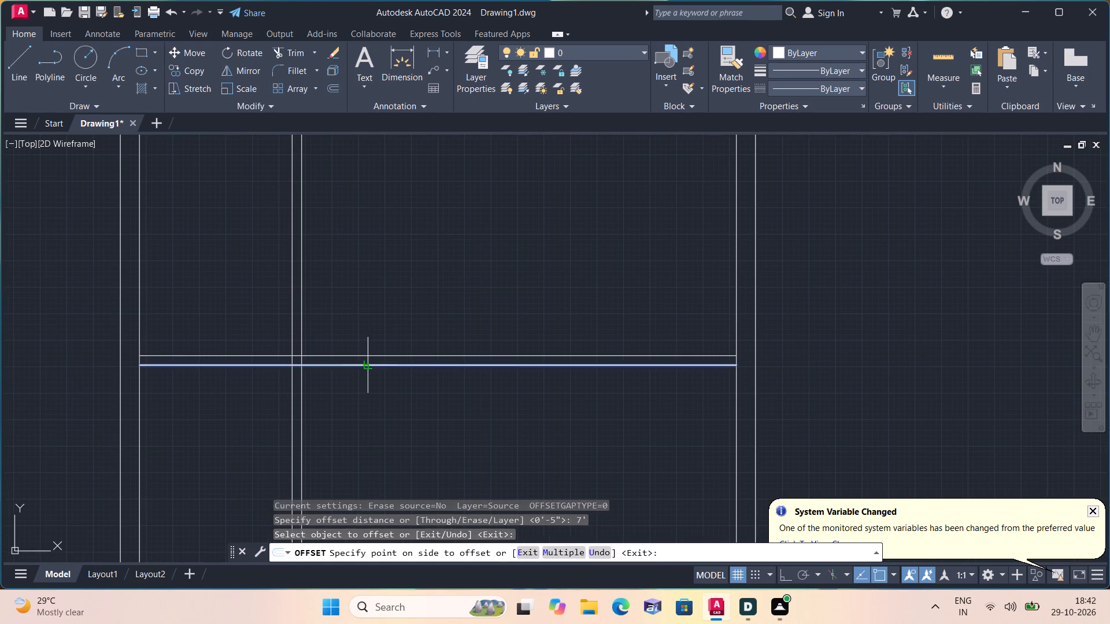
{"action": "left_click", "coordinate": [383, 440]}
{"action": "middle_click_drag", "start_coordinate": [435, 448], "coordinate": [425, 315]}
{"action": "scroll", "coordinate": [435, 448], "scroll_direction": "down", "scroll_amount": 2}
{"action": "key", "text": "space"}
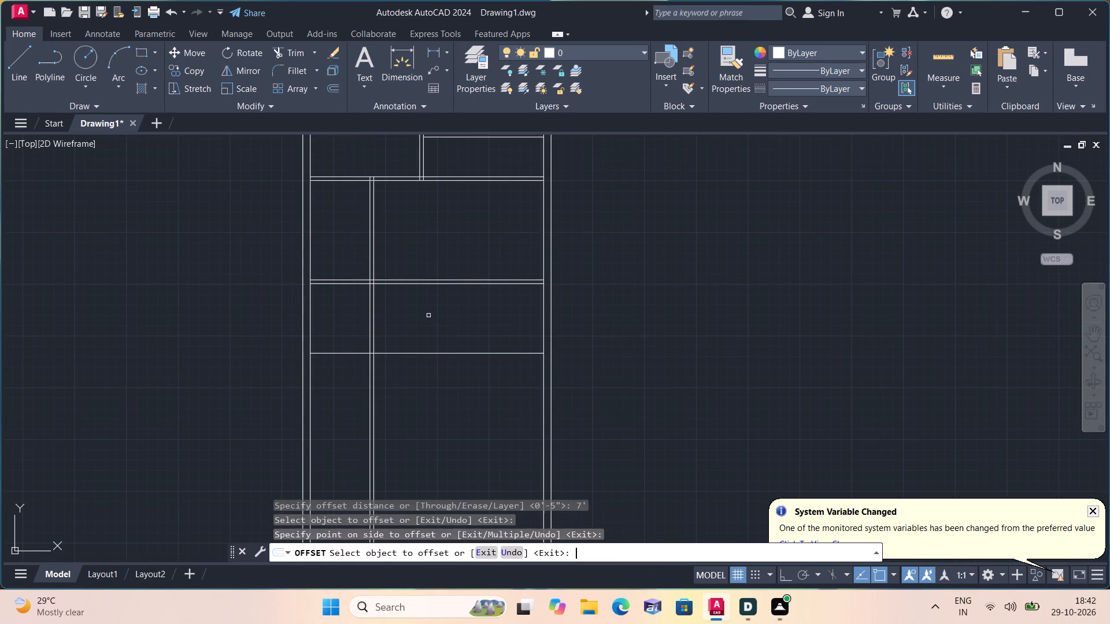
Offset the new bottom line 9" downward to form the bottom outer wall.
{"action": "key", "text": "space"}
{"action": "type", "text": "9\""}
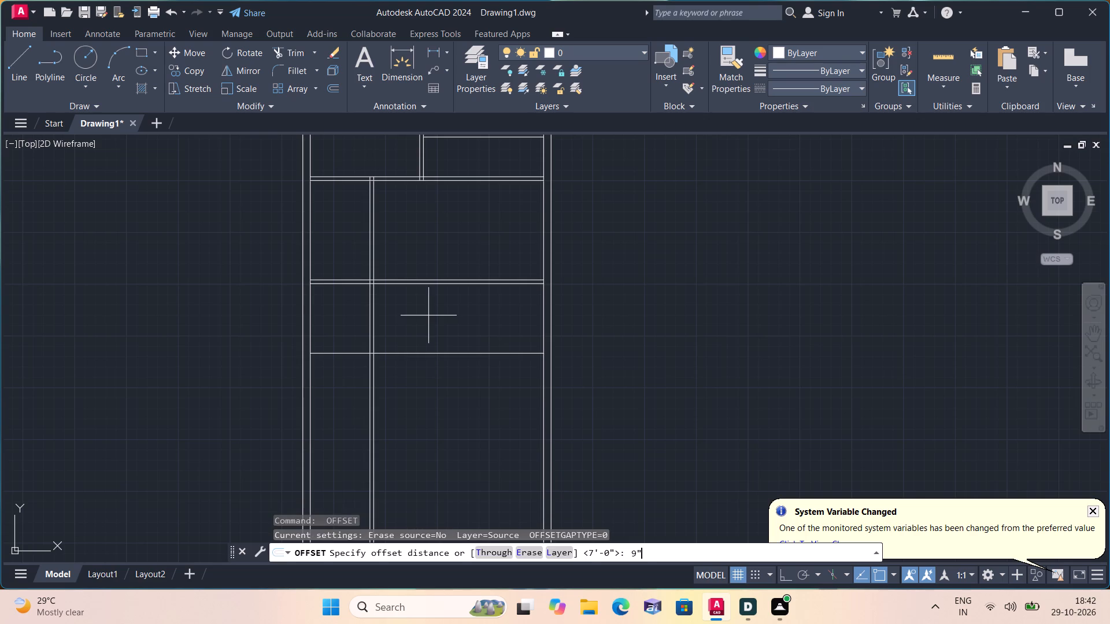
{"action": "key", "text": "space"}
{"action": "left_click", "coordinate": [440, 352]}
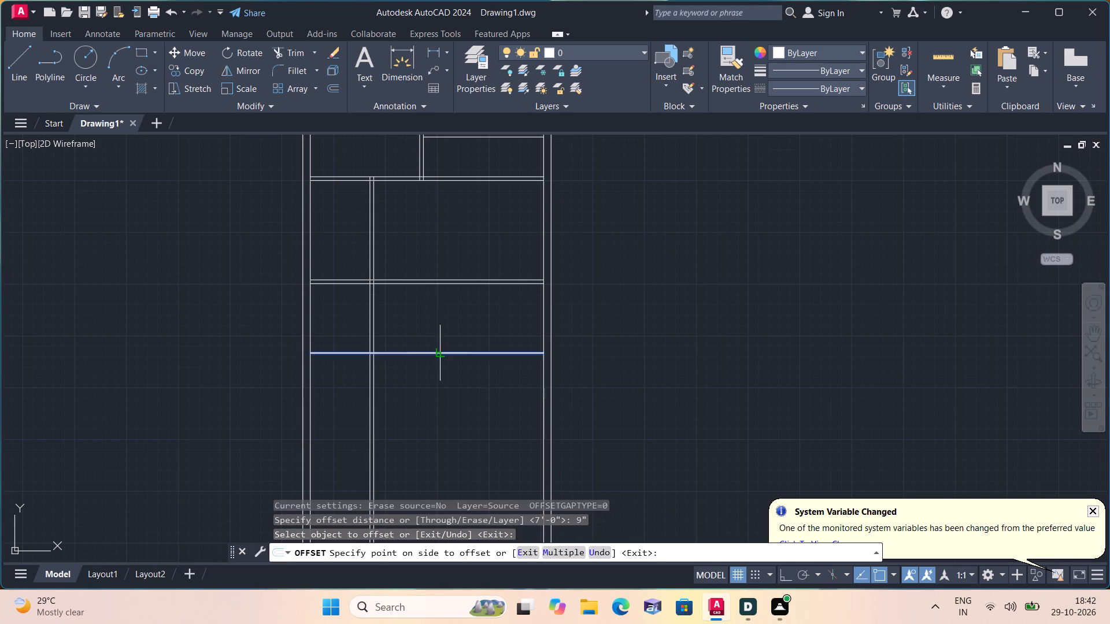
{"action": "left_click", "coordinate": [449, 438]}
{"action": "key", "text": "space"}
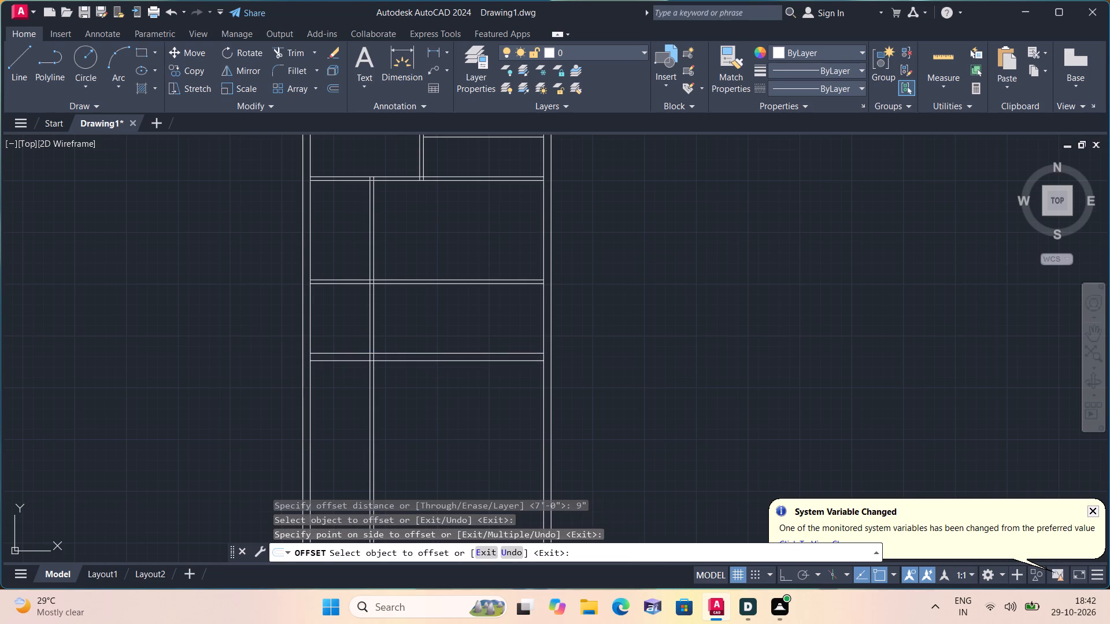
Extend both bottom wall lines at each end to the outer lines of the left and right walls.
{"action": "type", "text": "exte"}
{"action": "key", "text": "space"}
{"action": "left_click_drag", "start_coordinate": [342, 337], "coordinate": [330, 400]}
{"action": "left_click_drag", "start_coordinate": [466, 340], "coordinate": [498, 403]}
{"action": "key", "text": "space"}
Trim all vertical wall and partition lines that run below the bottom outer wall.
{"action": "type", "text": "trim"}
{"action": "key", "text": "space"}
{"action": "left_click_drag", "start_coordinate": [249, 416], "coordinate": [586, 383]}
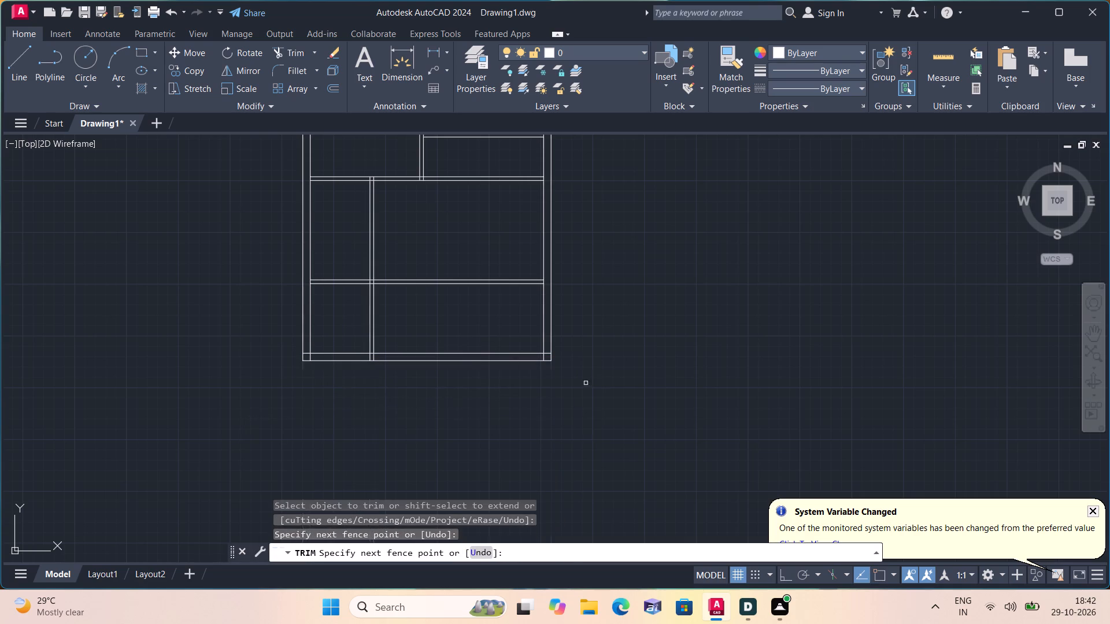
Trim the overlapping line pieces inside the bottom outer wall at both corners and beneath the vertical partition.
{"action": "middle_click_drag", "start_coordinate": [577, 395], "coordinate": [574, 470]}
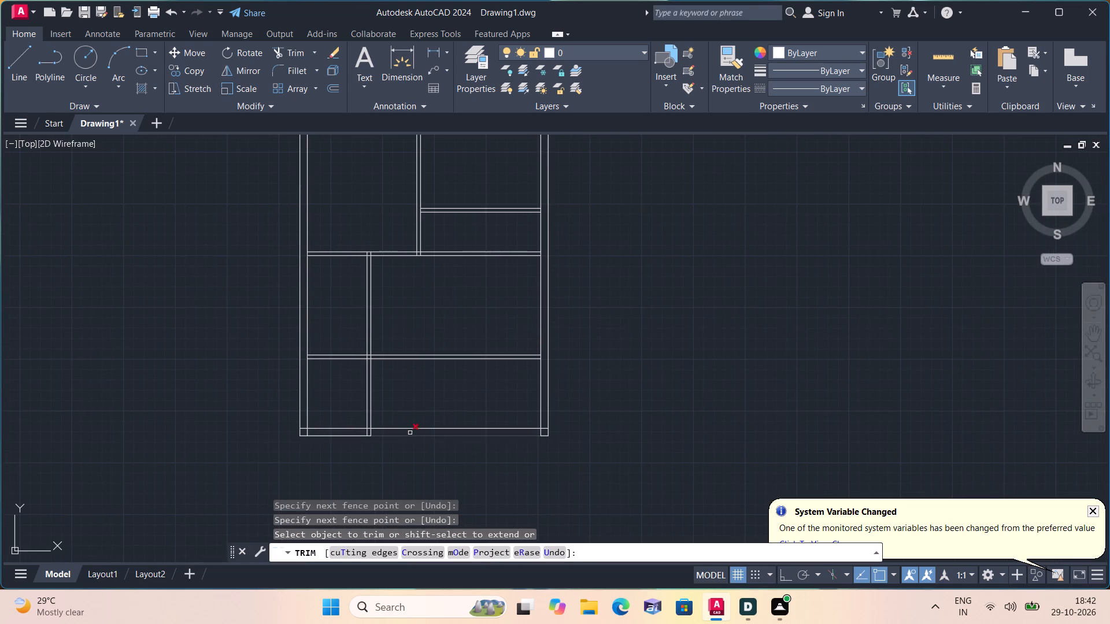
{"action": "scroll", "coordinate": [291, 421], "scroll_direction": "up", "scroll_amount": 3}
{"action": "left_click", "coordinate": [328, 436]}
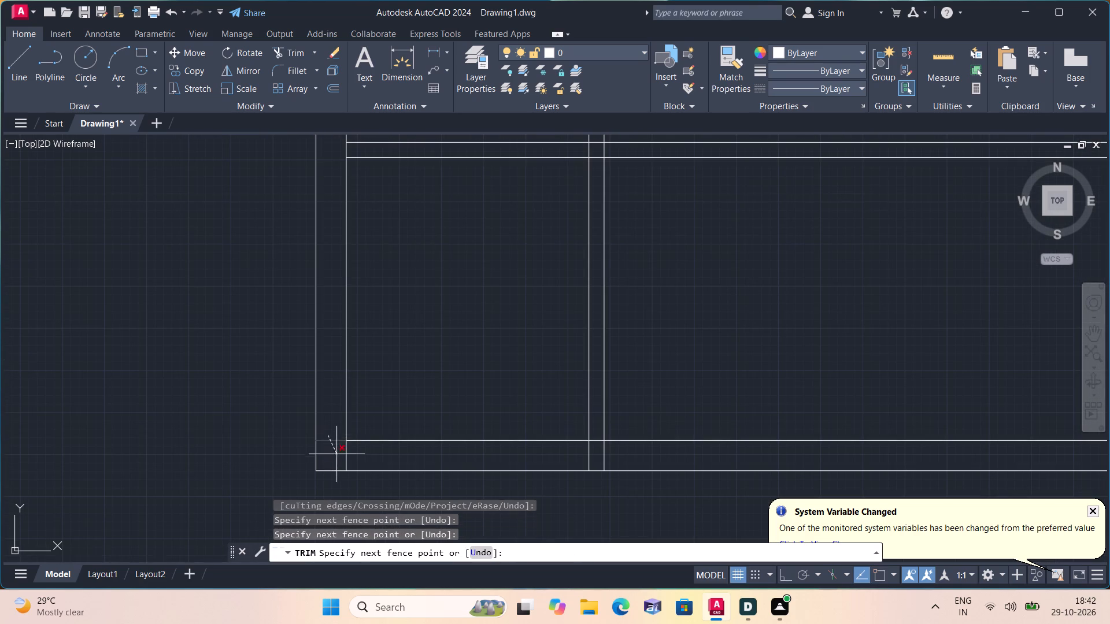
{"action": "left_click", "coordinate": [346, 456]}
{"action": "middle_click_drag", "start_coordinate": [339, 455], "coordinate": [190, 411]}
{"action": "scroll", "coordinate": [192, 410], "scroll_direction": "down", "scroll_amount": 1}
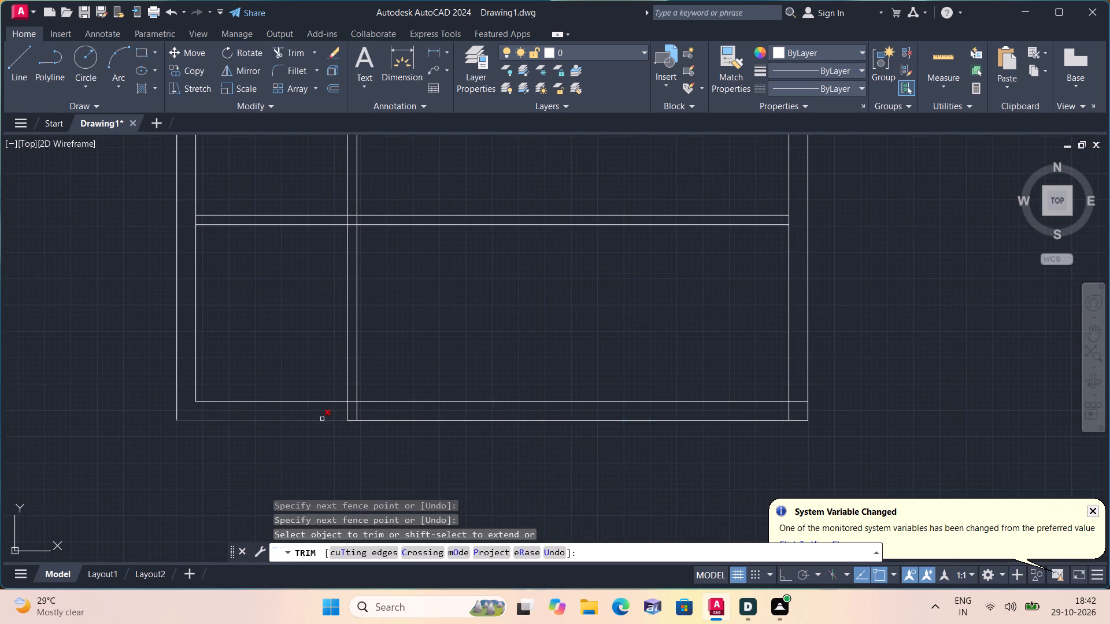
{"action": "scroll", "coordinate": [324, 418], "scroll_direction": "up", "scroll_amount": 1}
{"action": "left_click", "coordinate": [329, 417]}
{"action": "left_click", "coordinate": [410, 408]}
{"action": "middle_click_drag", "start_coordinate": [410, 409], "coordinate": [312, 431]}
{"action": "scroll", "coordinate": [406, 410], "scroll_direction": "down", "scroll_amount": 1}
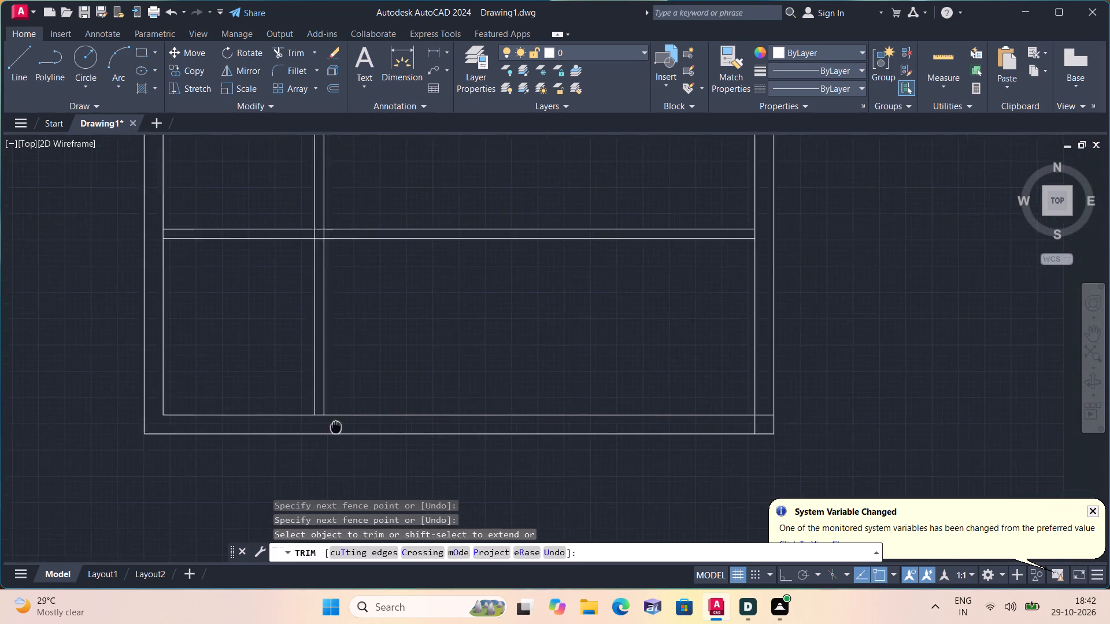
{"action": "middle_click_drag", "start_coordinate": [312, 431], "coordinate": [239, 444]}
{"action": "scroll", "coordinate": [239, 444], "scroll_direction": "down", "scroll_amount": 1}
{"action": "scroll", "coordinate": [531, 432], "scroll_direction": "up", "scroll_amount": 2}
{"action": "left_click_drag", "start_coordinate": [429, 459], "coordinate": [441, 460]}
{"action": "left_click_drag", "start_coordinate": [476, 436], "coordinate": [446, 463]}
{"action": "scroll", "coordinate": [443, 462], "scroll_direction": "down", "scroll_amount": 3}
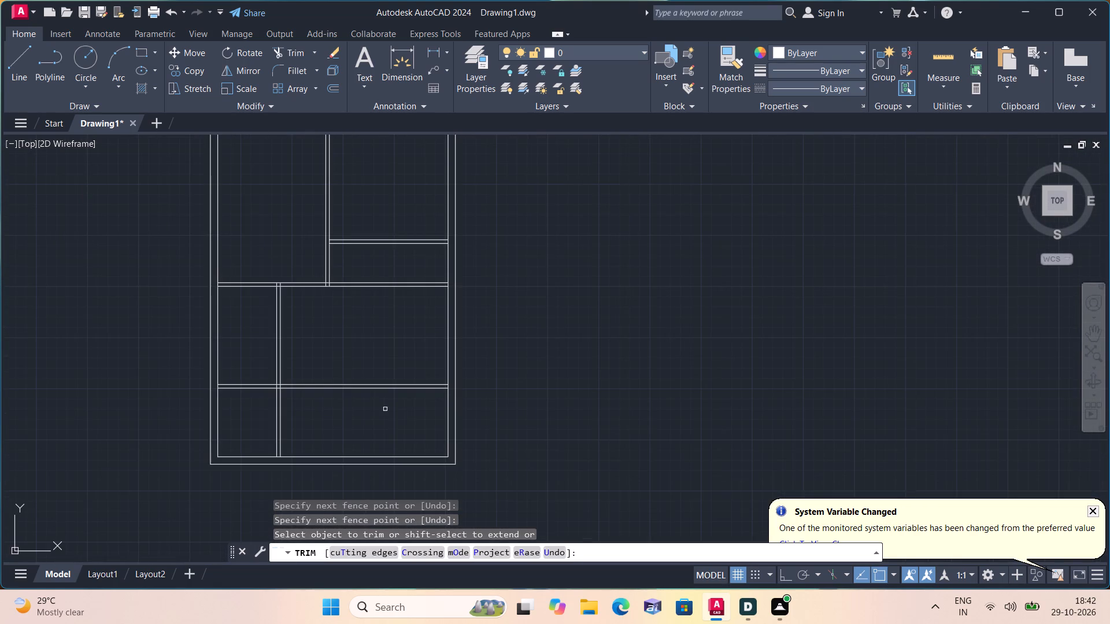
Trim both vertical partition lines where they run through the bottom room, below the second horizontal partition.
{"action": "middle_click_drag", "start_coordinate": [372, 408], "coordinate": [423, 426]}
{"action": "left_click", "coordinate": [384, 435]}
{"action": "left_click", "coordinate": [306, 429]}
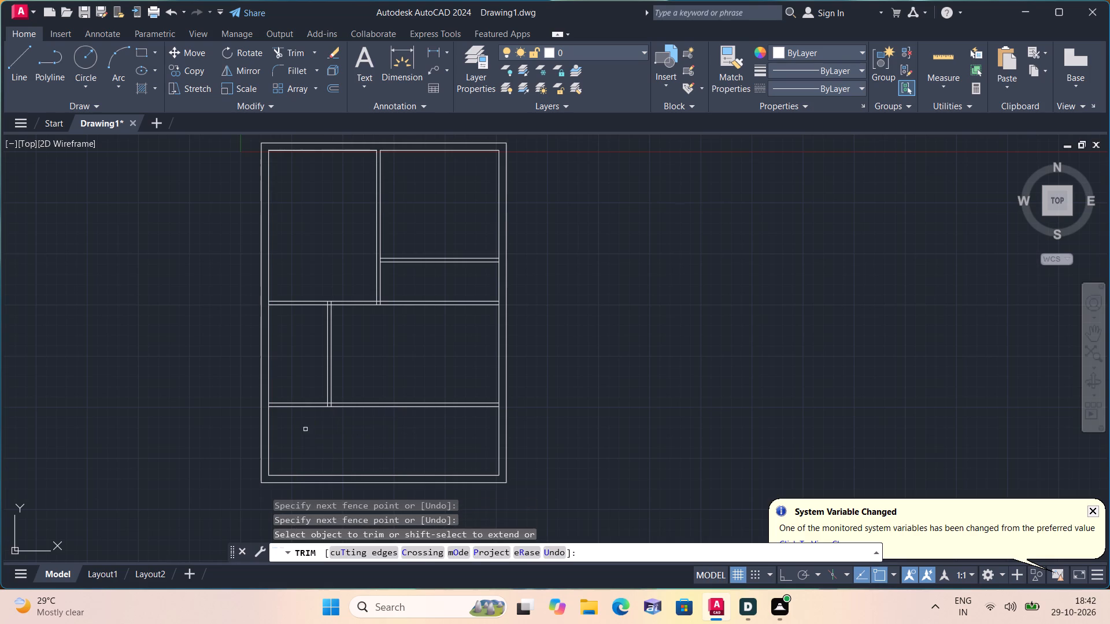
Trim the overlapping line pieces where the second horizontal partition meets the left outer wall and the vertical partition.
{"action": "middle_click_drag", "start_coordinate": [347, 419], "coordinate": [372, 452]}
{"action": "scroll", "coordinate": [346, 437], "scroll_direction": "up", "scroll_amount": 2}
{"action": "scroll", "coordinate": [250, 452], "scroll_direction": "up", "scroll_amount": 1}
{"action": "left_click", "coordinate": [191, 439]}
{"action": "left_click", "coordinate": [211, 439]}
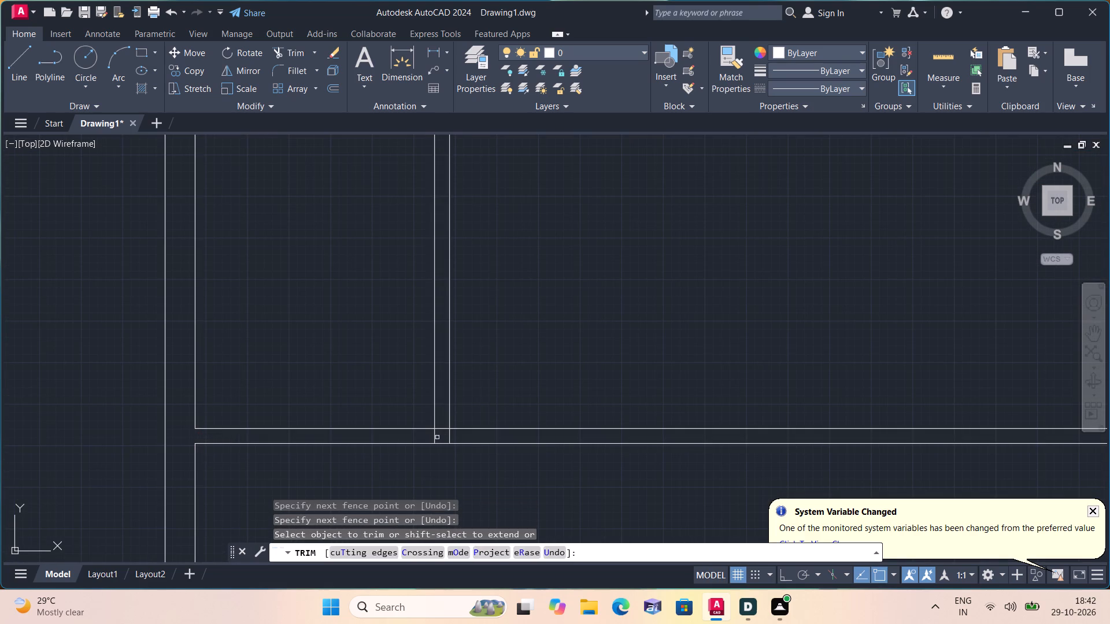
{"action": "left_click", "coordinate": [423, 436]}
{"action": "left_click", "coordinate": [460, 436]}
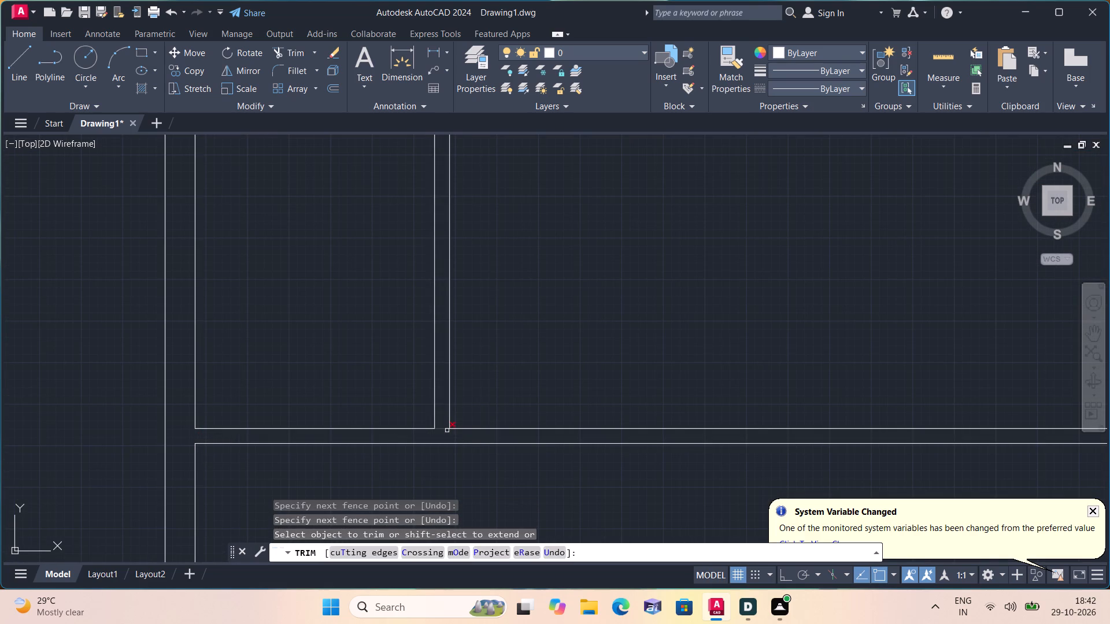
{"action": "left_click", "coordinate": [446, 430]}
Review the overall floor plan layout and leave the Trim command.
{"action": "scroll", "coordinate": [444, 430], "scroll_direction": "down", "scroll_amount": 2}
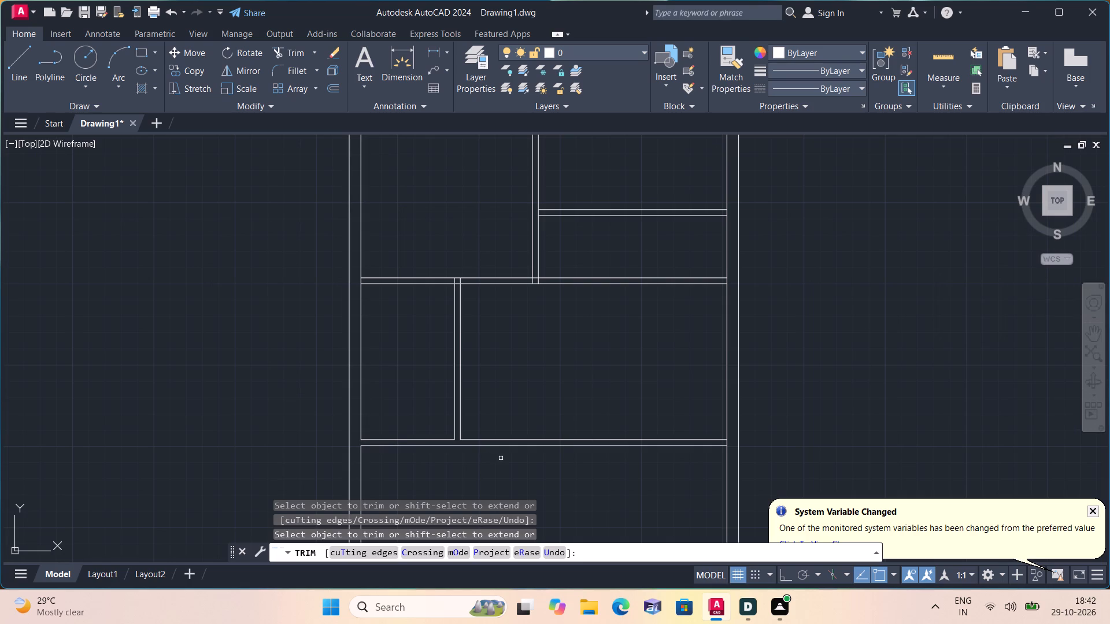
{"action": "scroll", "coordinate": [503, 458], "scroll_direction": "down", "scroll_amount": 1}
{"action": "middle_click_drag", "start_coordinate": [517, 401], "coordinate": [500, 430]}
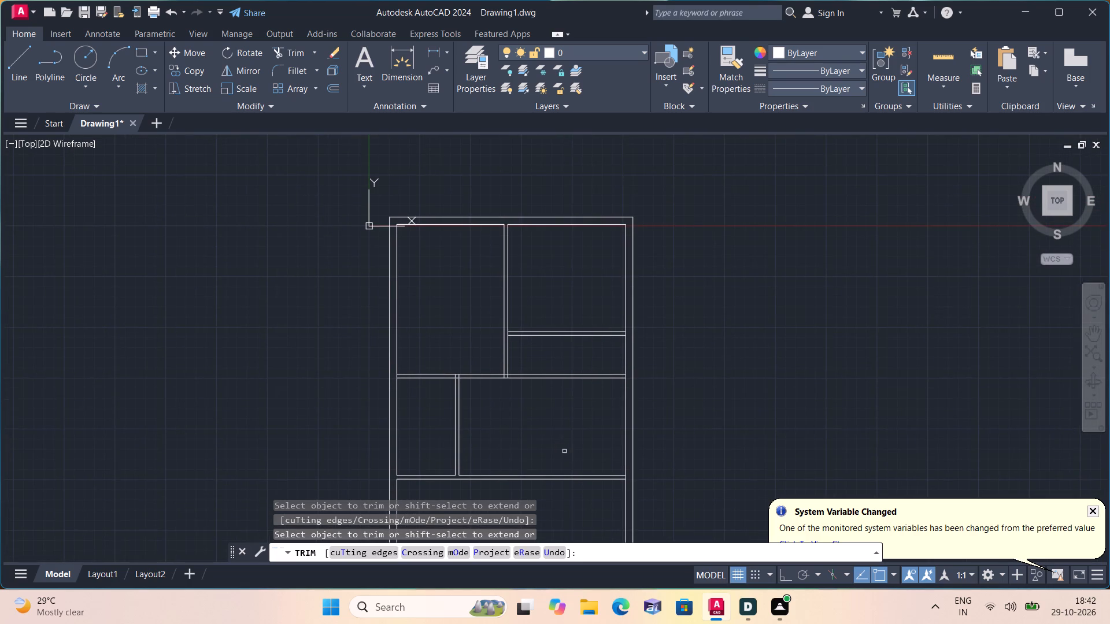
{"action": "middle_click_drag", "start_coordinate": [562, 451], "coordinate": [521, 390]}
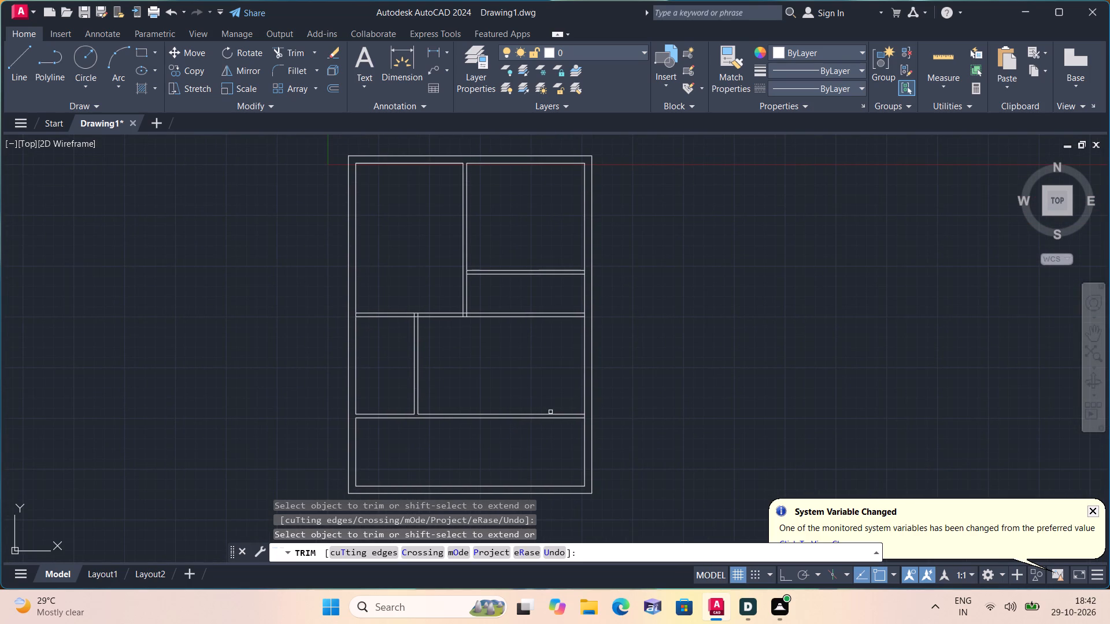
{"action": "scroll", "coordinate": [550, 412], "scroll_direction": "down", "scroll_amount": 1}
{"action": "middle_click_drag", "start_coordinate": [539, 406], "coordinate": [613, 515]}
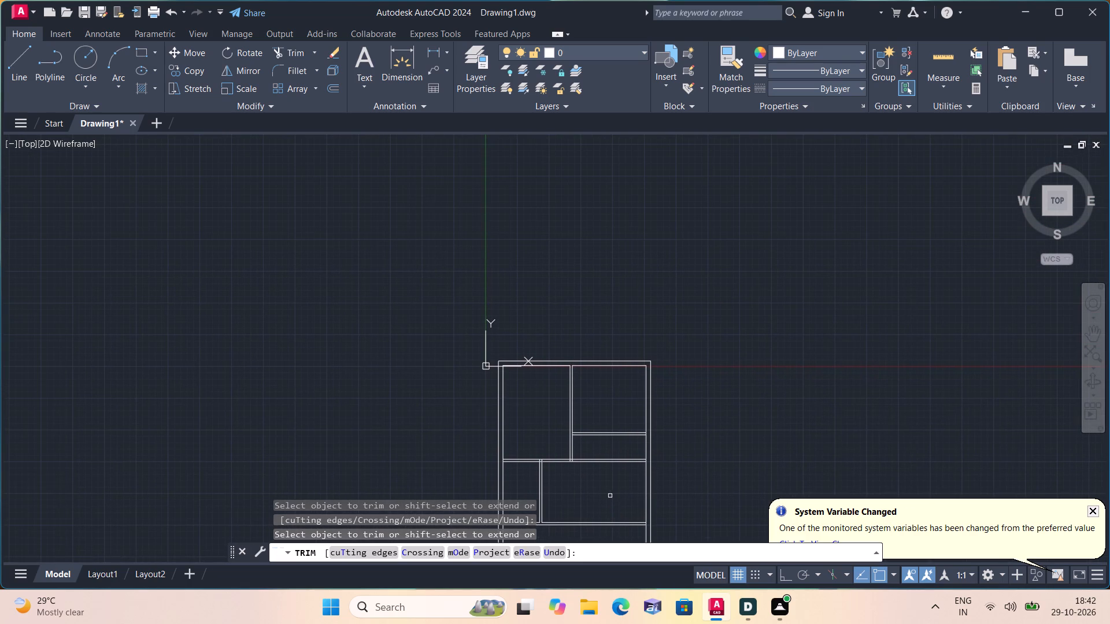
{"action": "middle_click_drag", "start_coordinate": [607, 496], "coordinate": [571, 458]}
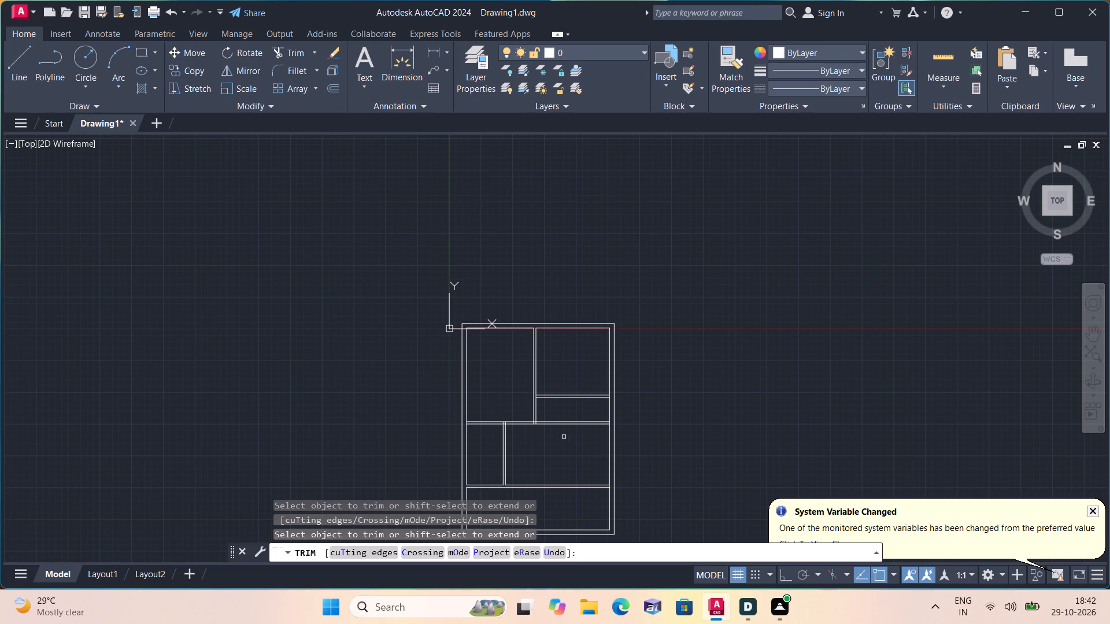
{"action": "scroll", "coordinate": [552, 443], "scroll_direction": "up", "scroll_amount": 1}
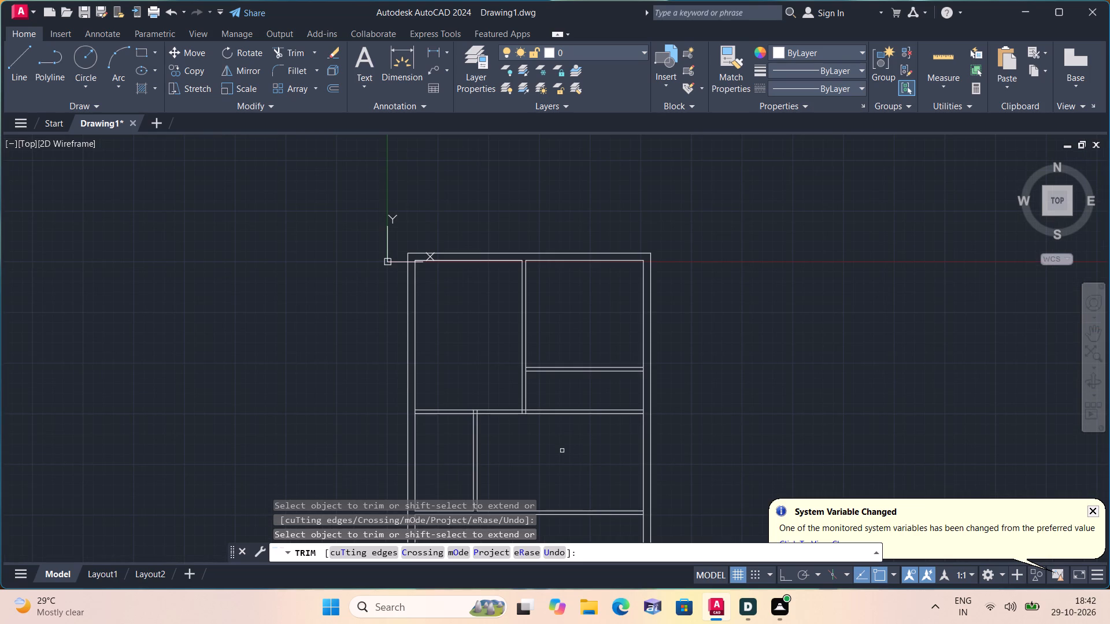
{"action": "key", "text": "Escape"}
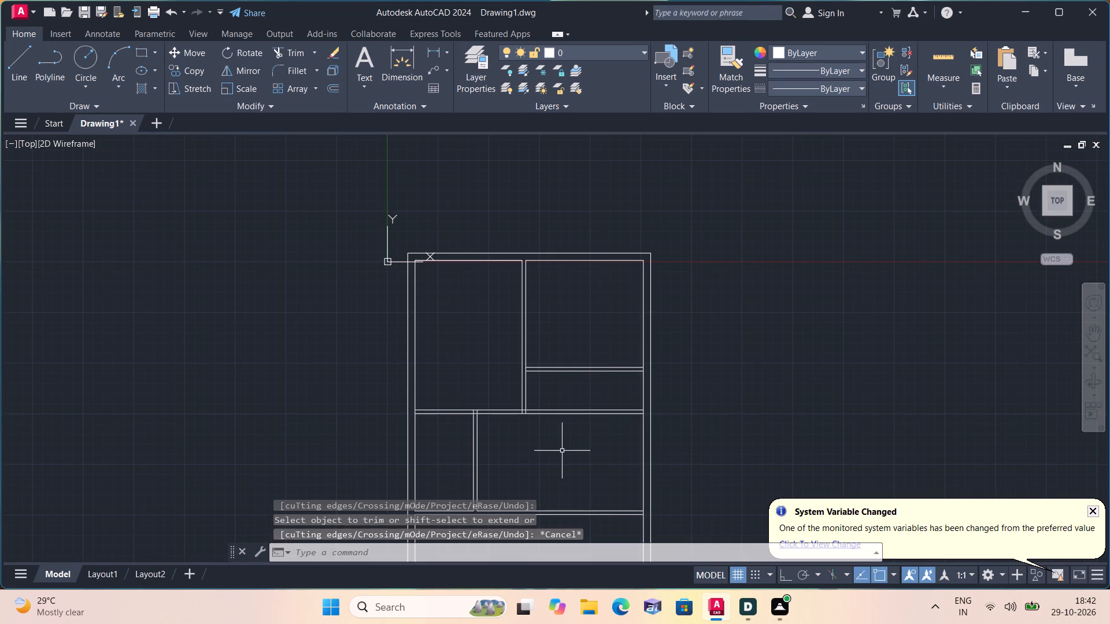
With Ortho on, mark a 3' opening in the first horizontal partition, measured left from the upper vertical partition, closing its end across the wall.
{"action": "scroll", "coordinate": [562, 441], "scroll_direction": "up", "scroll_amount": 1}
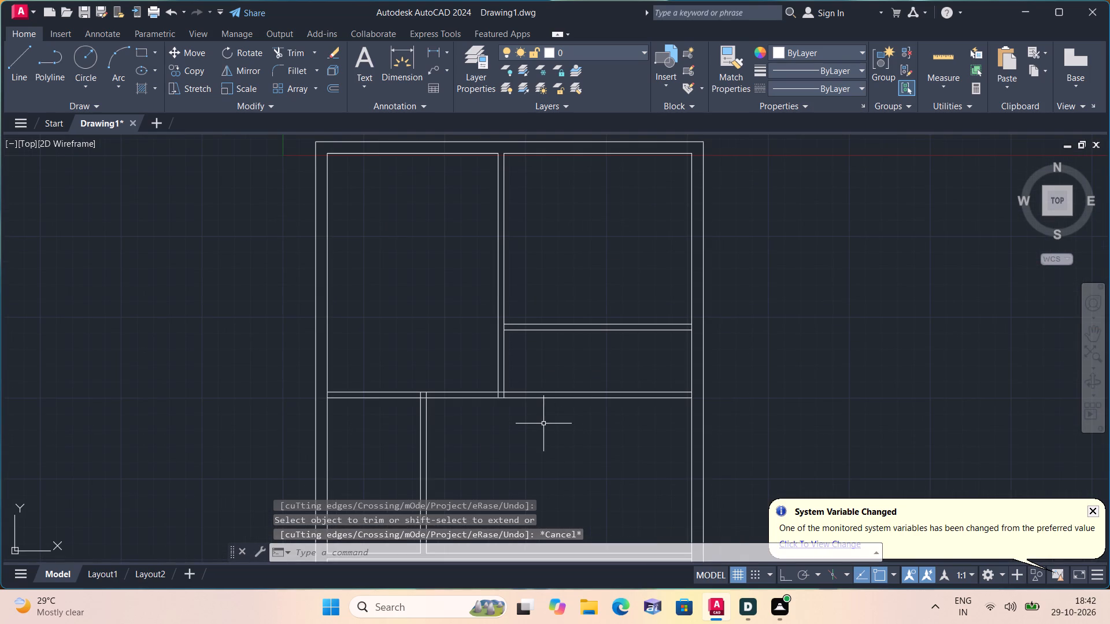
{"action": "type", "text": "l"}
{"action": "key", "text": "space"}
{"action": "key", "text": "F8"}
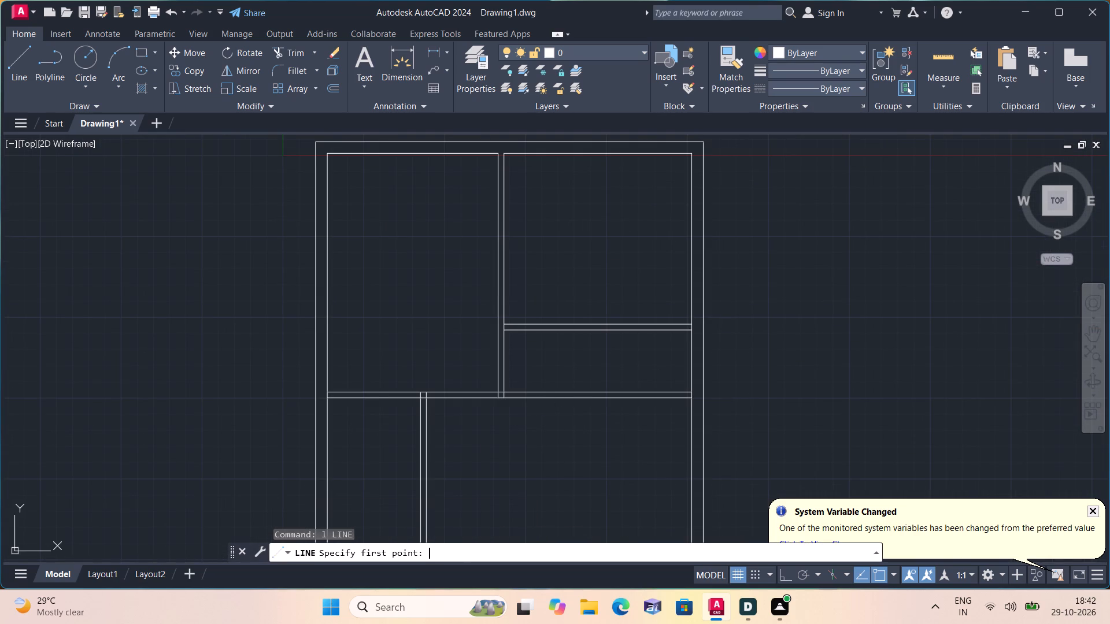
{"action": "scroll", "coordinate": [502, 388], "scroll_direction": "up", "scroll_amount": 1}
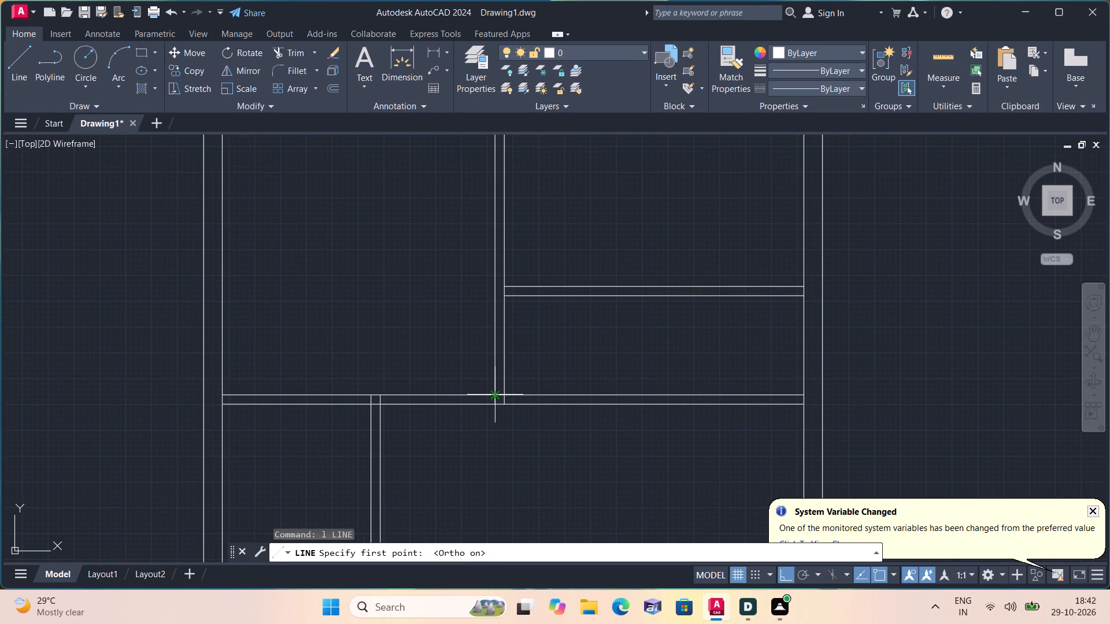
{"action": "left_click", "coordinate": [494, 395]}
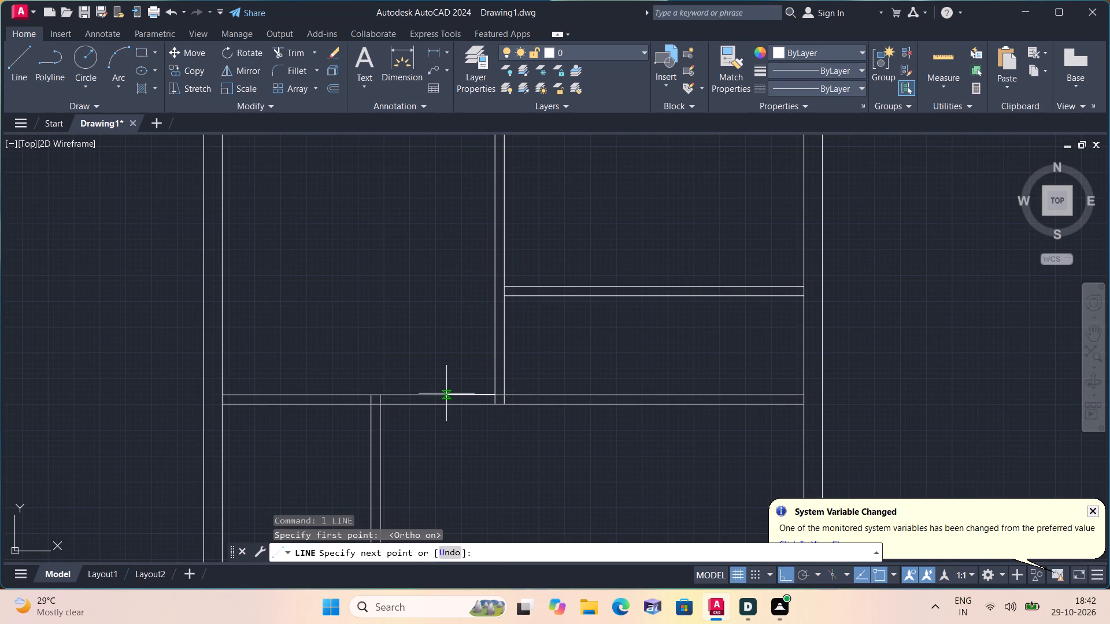
{"action": "type", "text": "3'"}
{"action": "key", "text": "space"}
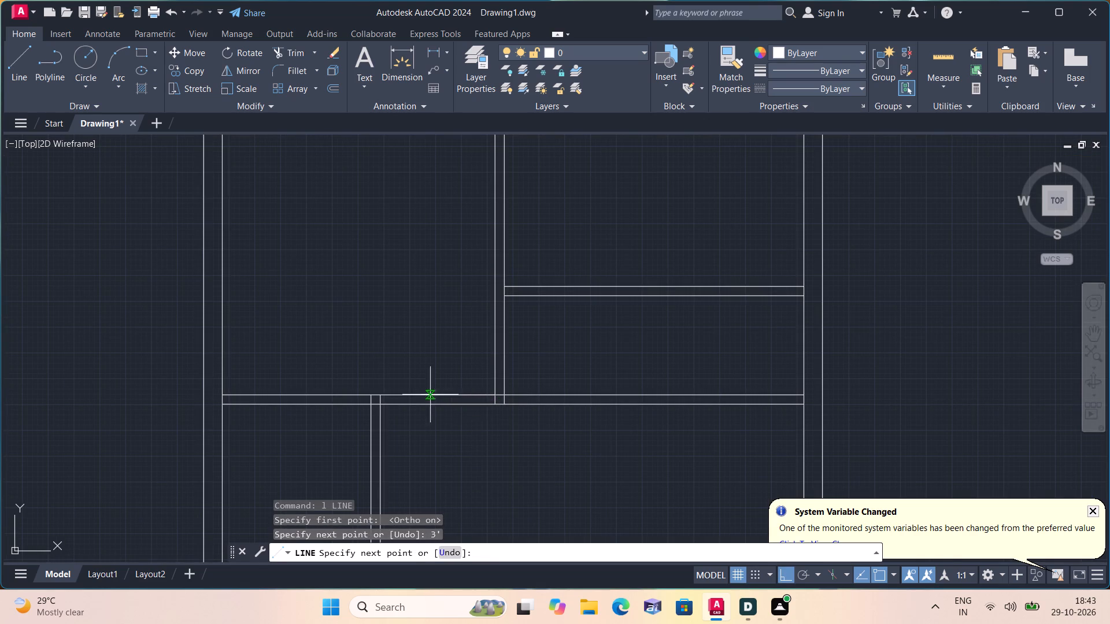
{"action": "left_click", "coordinate": [417, 407]}
{"action": "key", "text": "space"}
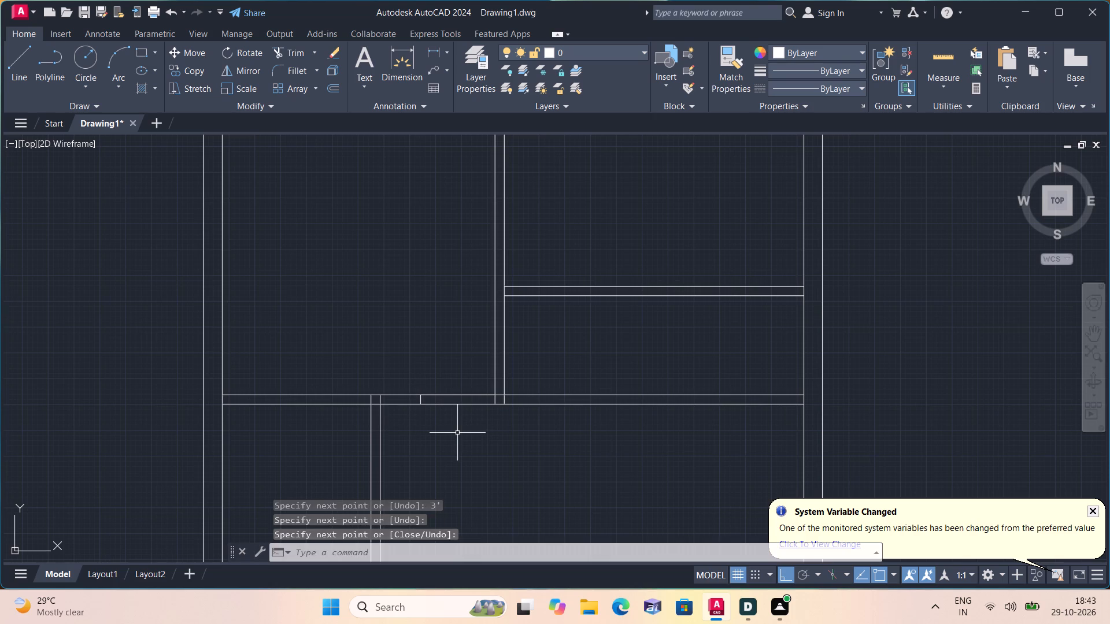
Trim both lines of the first horizontal partition between the 3' mark and the upper vertical partition to cut the opening.
{"action": "type", "text": "trim"}
{"action": "key", "text": "space"}
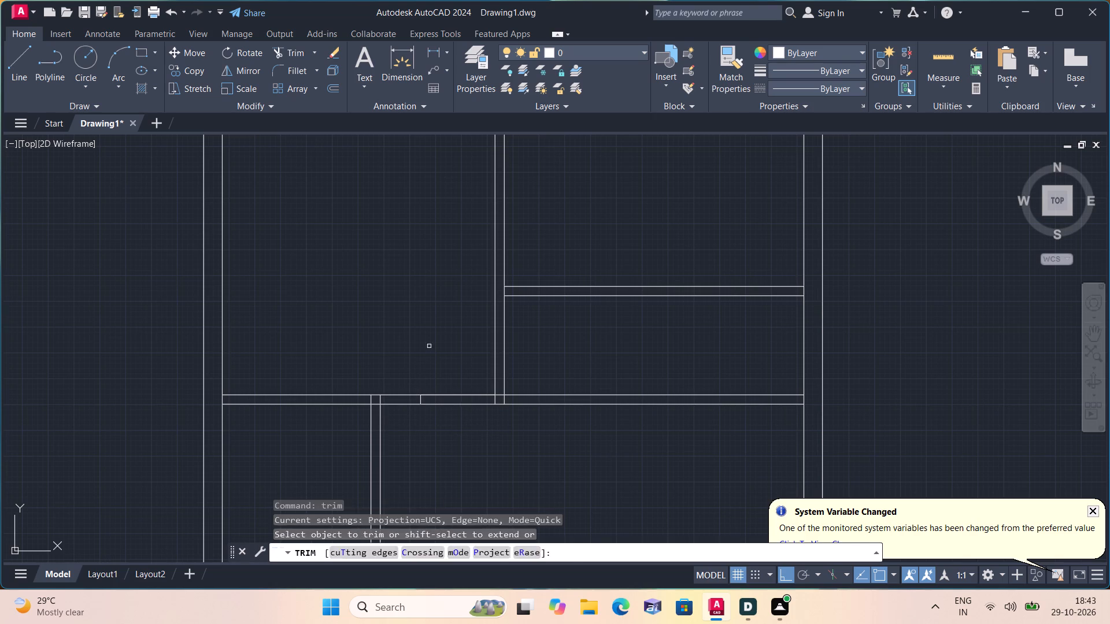
{"action": "left_click_drag", "start_coordinate": [428, 343], "coordinate": [455, 436]}
{"action": "key", "text": "space"}
{"action": "middle_click_drag", "start_coordinate": [467, 441], "coordinate": [414, 432]}
{"action": "scroll", "coordinate": [416, 432], "scroll_direction": "down", "scroll_amount": 1}
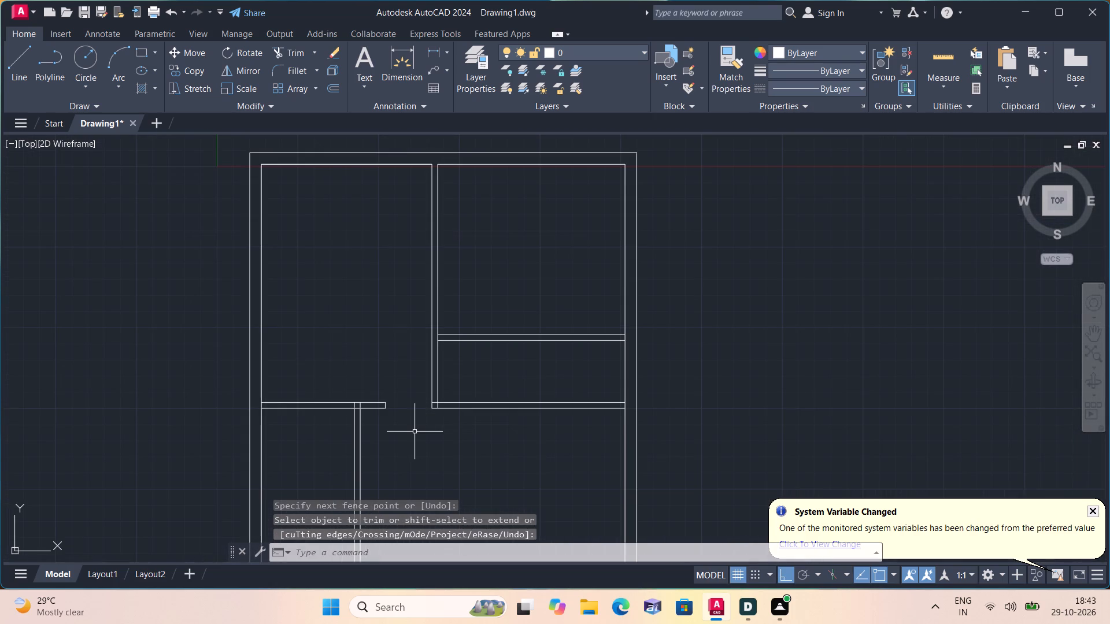
Mark a 3' opening in the lower vertical partition, measured down from the first horizontal partition, with an end line across the wall.
{"action": "key", "text": "l"}
{"action": "key", "text": "space"}
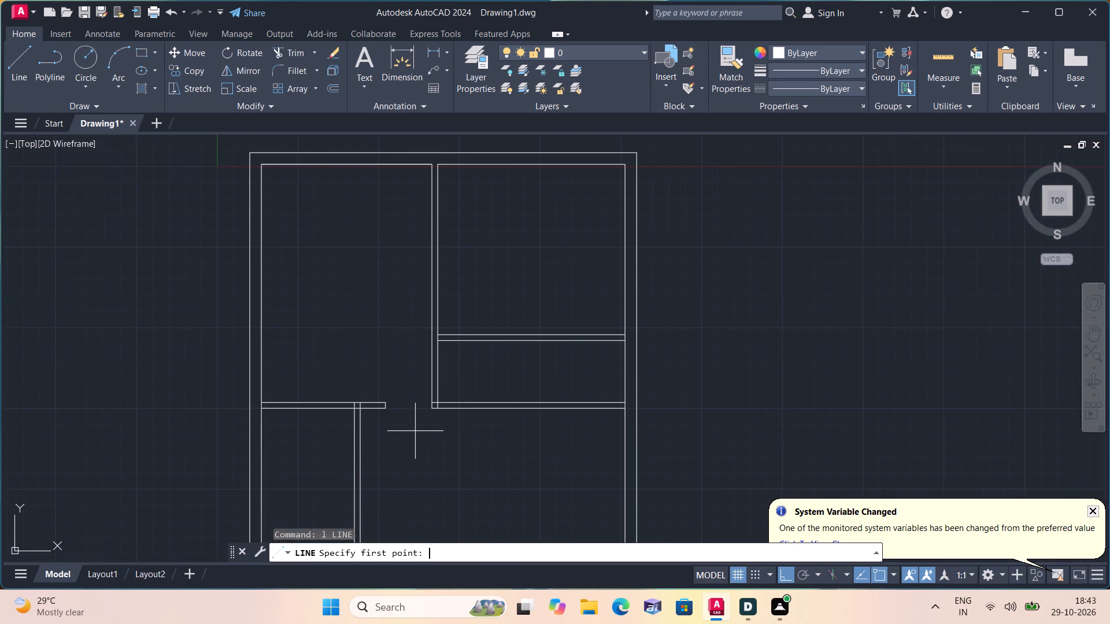
{"action": "scroll", "coordinate": [354, 404], "scroll_direction": "up", "scroll_amount": 1}
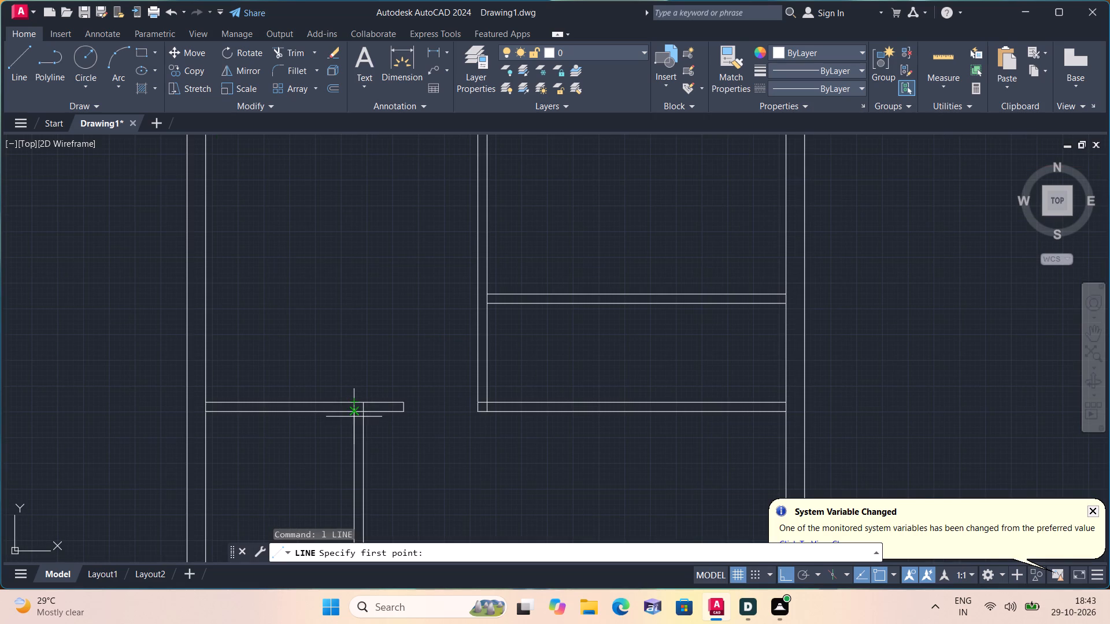
{"action": "left_click_drag", "start_coordinate": [353, 413], "coordinate": [353, 440]}
{"action": "type", "text": "3'"}
{"action": "key", "text": "space"}
{"action": "middle_click_drag", "start_coordinate": [351, 470], "coordinate": [348, 385]}
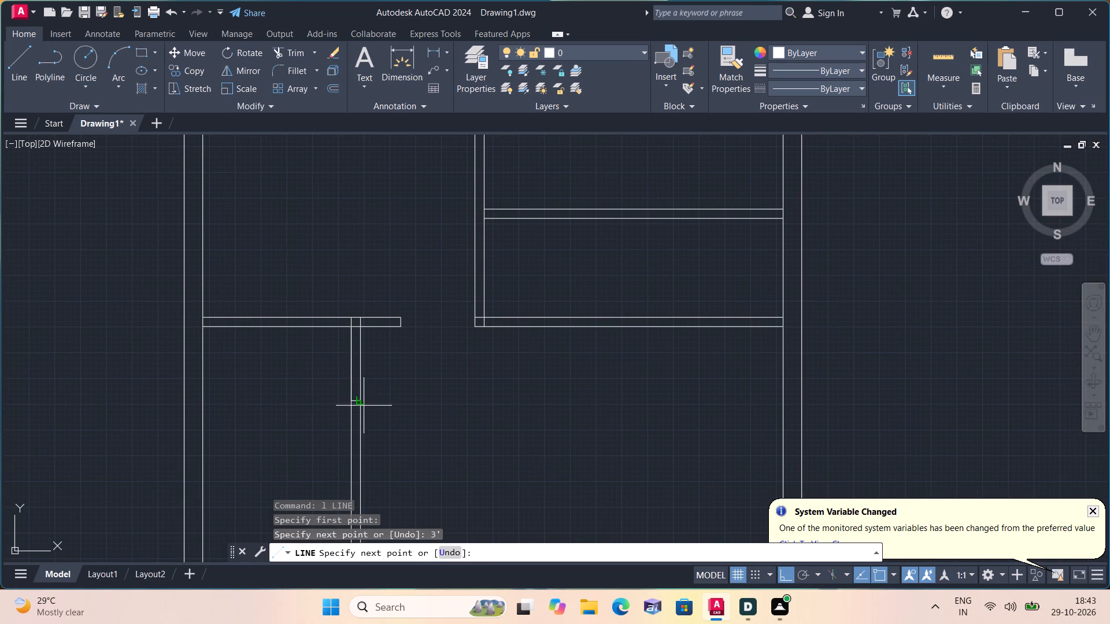
{"action": "left_click", "coordinate": [360, 403]}
{"action": "key", "text": "space"}
Trim both lines of the lower vertical partition above the 3' mark to cut the opening.
{"action": "type", "text": "trim"}
{"action": "key", "text": "space"}
{"action": "left_click_drag", "start_coordinate": [297, 369], "coordinate": [397, 373]}
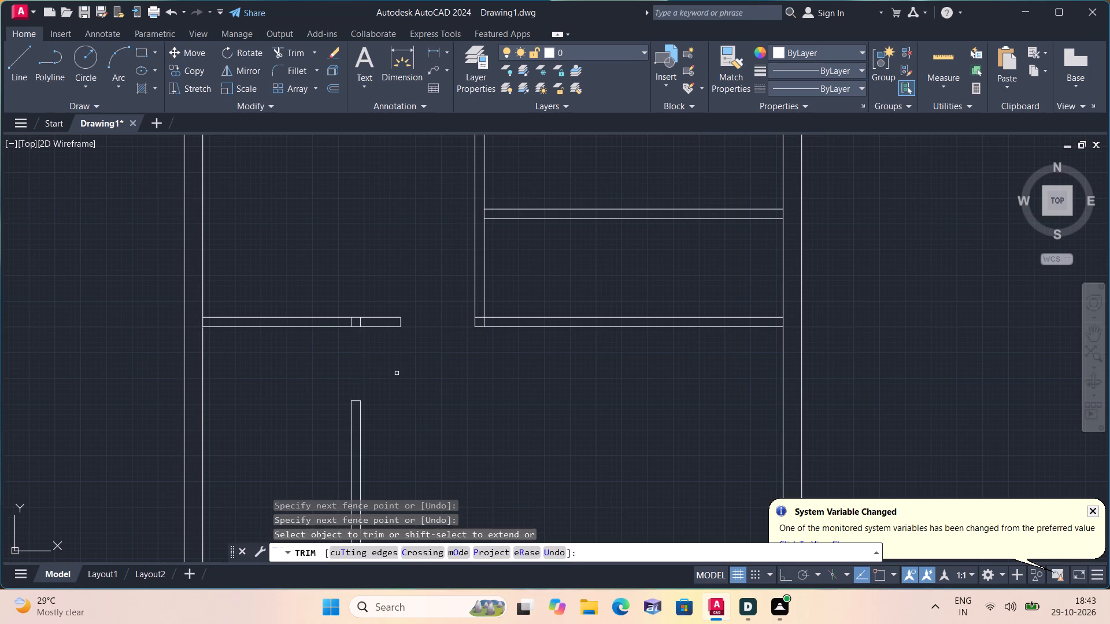
Trim the leftover line pieces inside the first horizontal partition at the lower vertical partition, the left outer wall and the upper vertical partition.
{"action": "scroll", "coordinate": [368, 325], "scroll_direction": "up", "scroll_amount": 2}
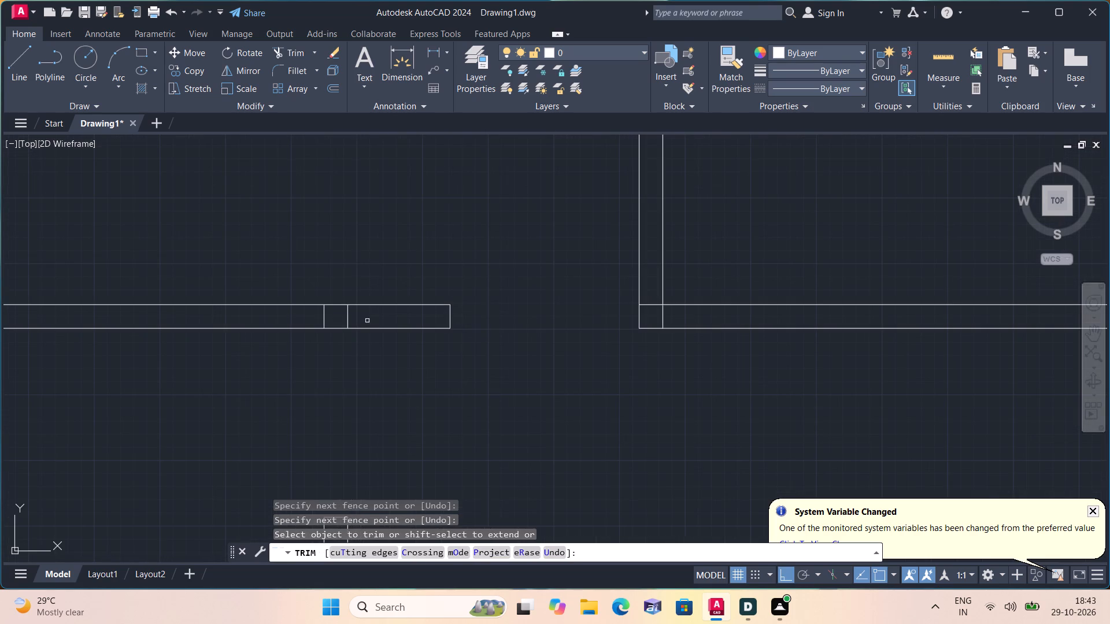
{"action": "left_click", "coordinate": [367, 320]}
{"action": "left_click", "coordinate": [277, 322]}
{"action": "scroll", "coordinate": [393, 399], "scroll_direction": "down", "scroll_amount": 3}
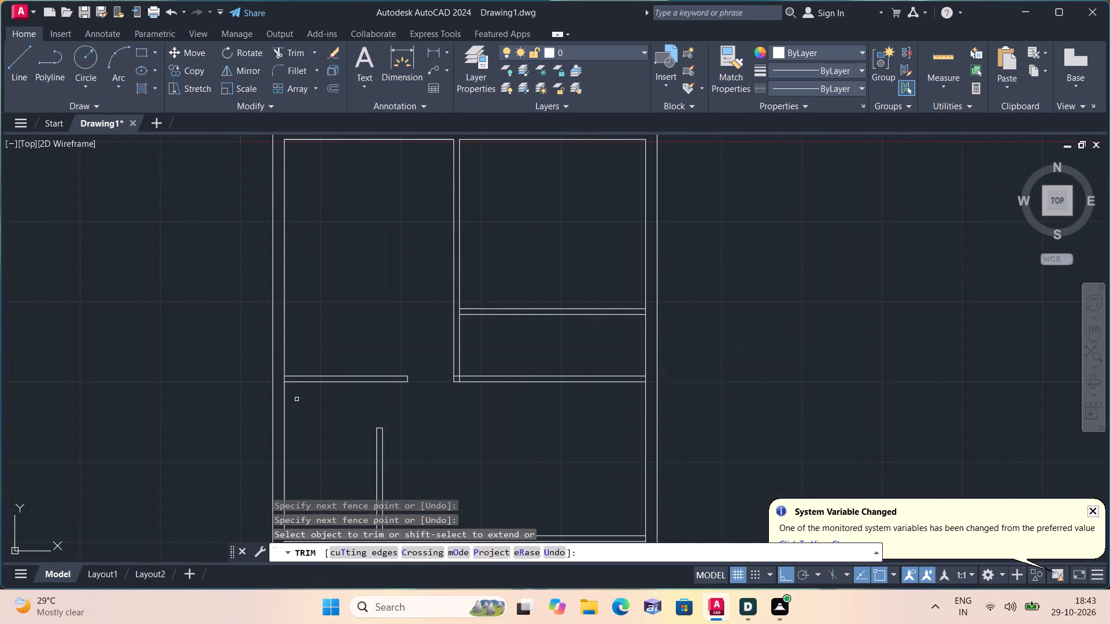
{"action": "scroll", "coordinate": [278, 384], "scroll_direction": "up", "scroll_amount": 2}
{"action": "left_click", "coordinate": [293, 374]}
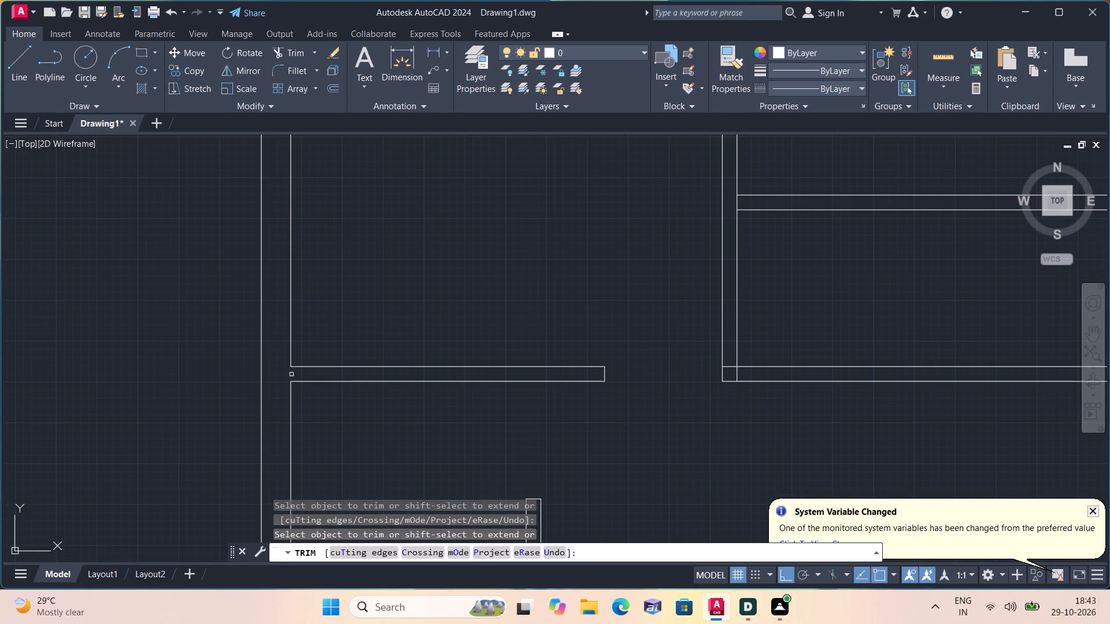
{"action": "scroll", "coordinate": [339, 378], "scroll_direction": "down", "scroll_amount": 2}
{"action": "scroll", "coordinate": [483, 410], "scroll_direction": "down", "scroll_amount": 1}
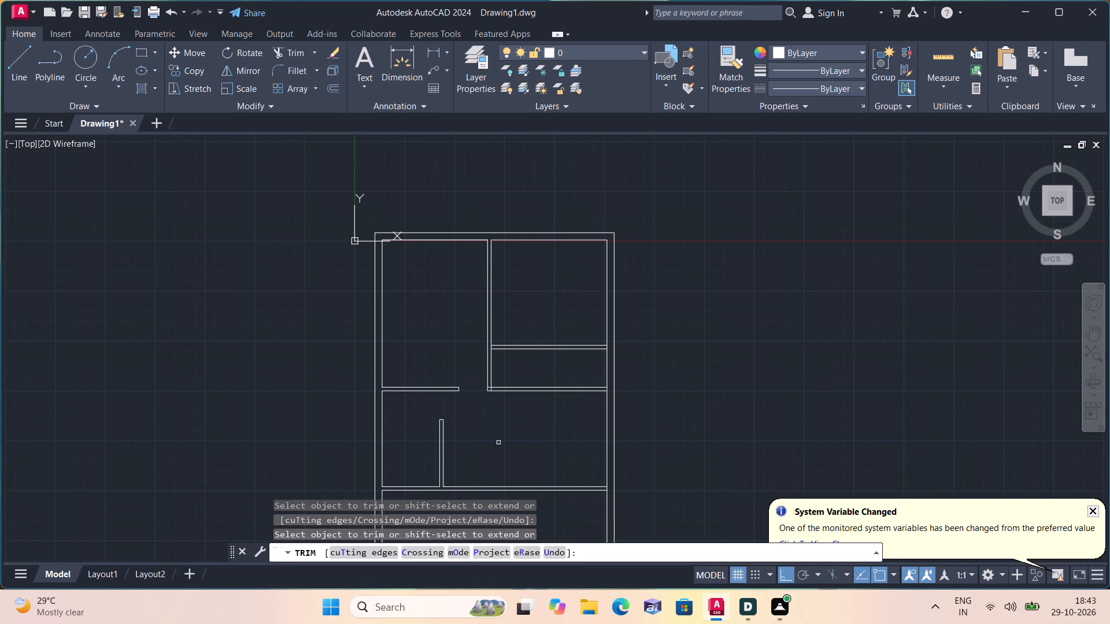
{"action": "scroll", "coordinate": [471, 389], "scroll_direction": "up", "scroll_amount": 3}
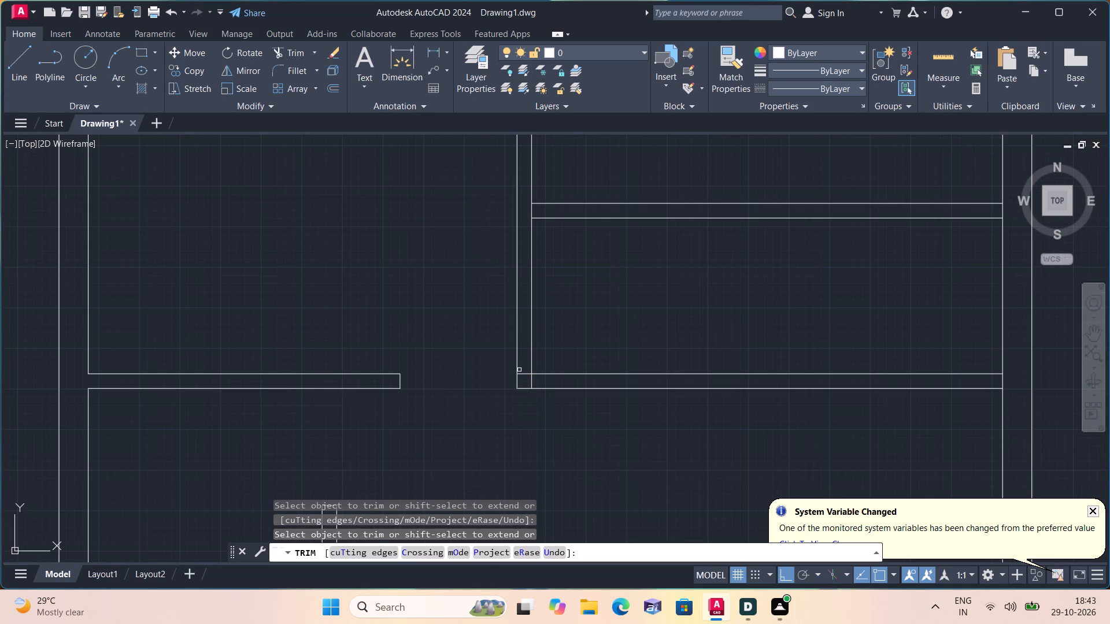
{"action": "left_click", "coordinate": [522, 374]}
{"action": "scroll", "coordinate": [465, 431], "scroll_direction": "down", "scroll_amount": 3}
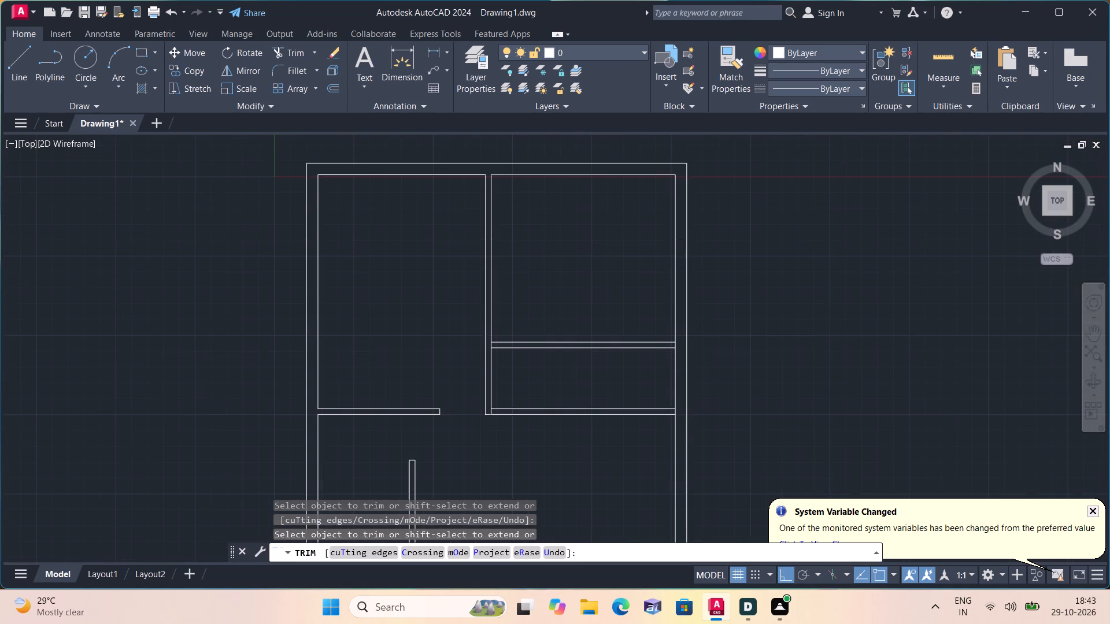
{"action": "key", "text": "Escape"}
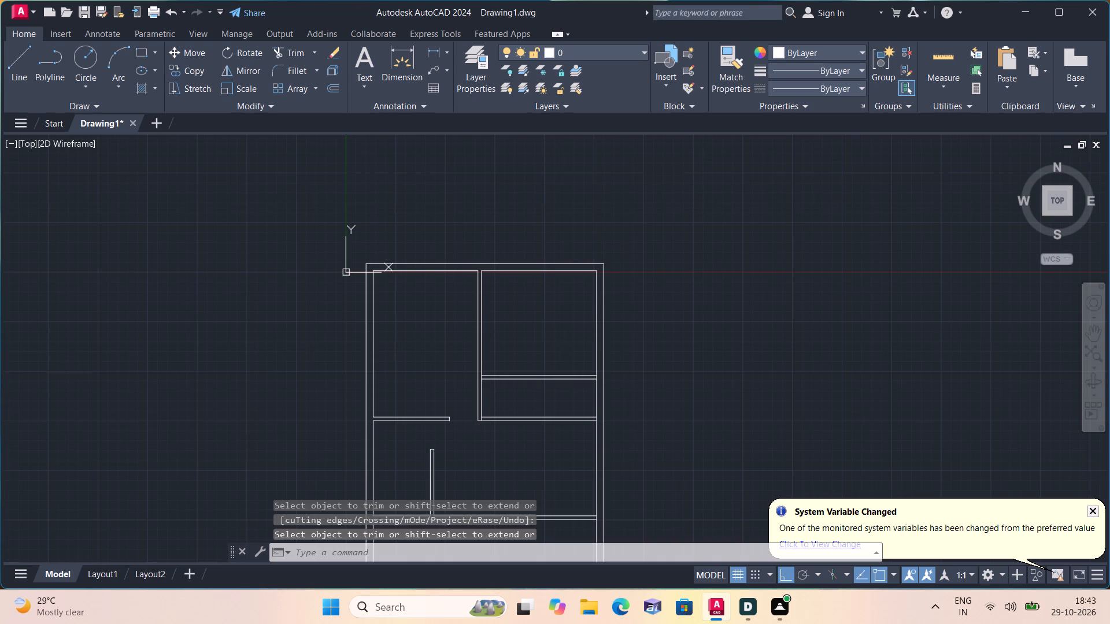
Mark a 3' opening in the second horizontal partition, measured left from the right outer wall's inner face, with an end line across the partition.
{"action": "middle_click_drag", "start_coordinate": [531, 448], "coordinate": [497, 325]}
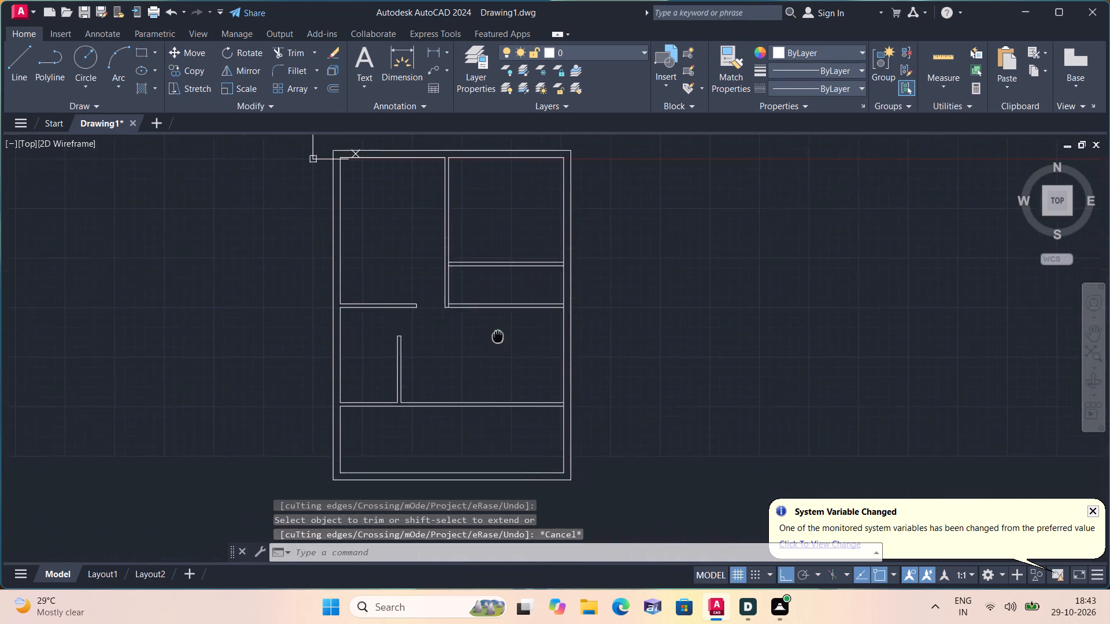
{"action": "middle_click_drag", "start_coordinate": [497, 325], "coordinate": [497, 292]}
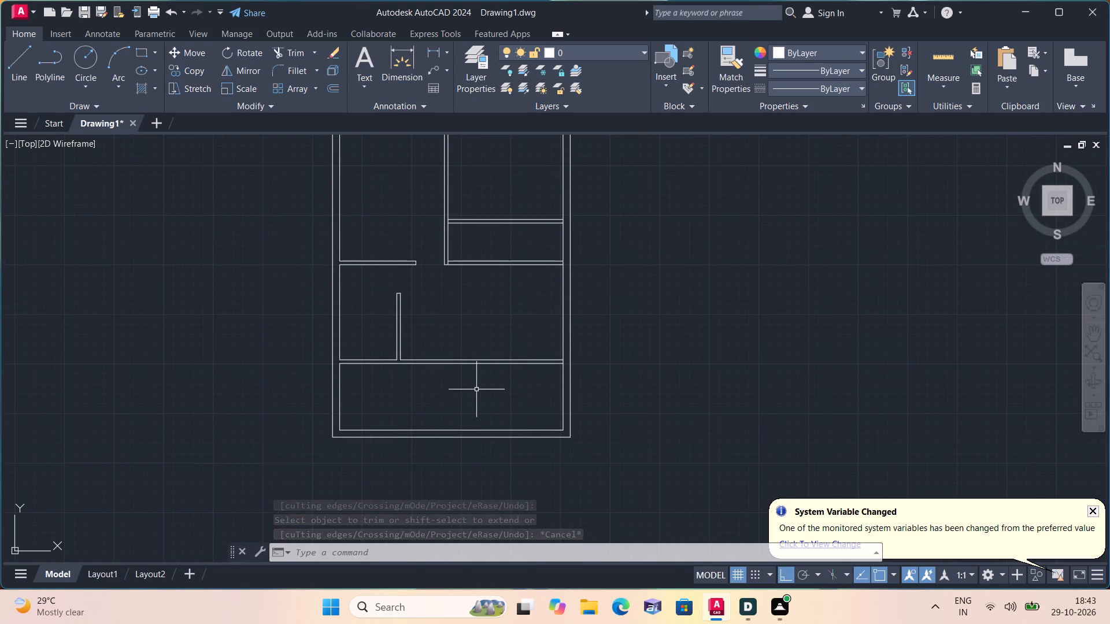
{"action": "key", "text": "l"}
{"action": "key", "text": "space"}
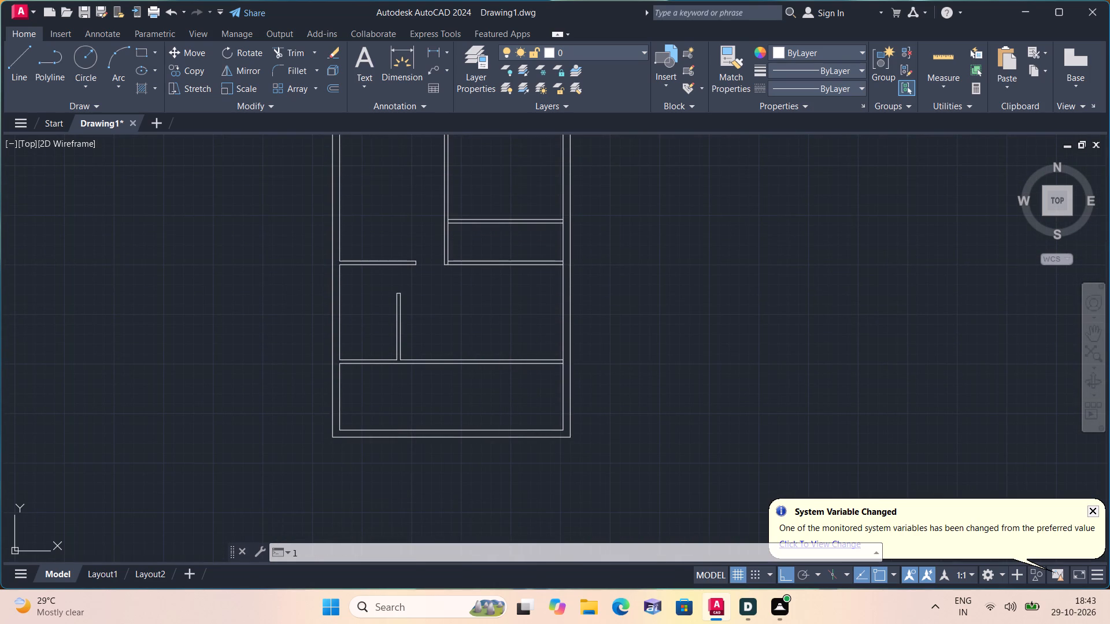
{"action": "scroll", "coordinate": [569, 365], "scroll_direction": "up", "scroll_amount": 2}
{"action": "left_click", "coordinate": [554, 355]}
{"action": "type", "text": "3'"}
{"action": "key", "text": "space"}
{"action": "left_click", "coordinate": [485, 364]}
{"action": "key", "text": "space"}
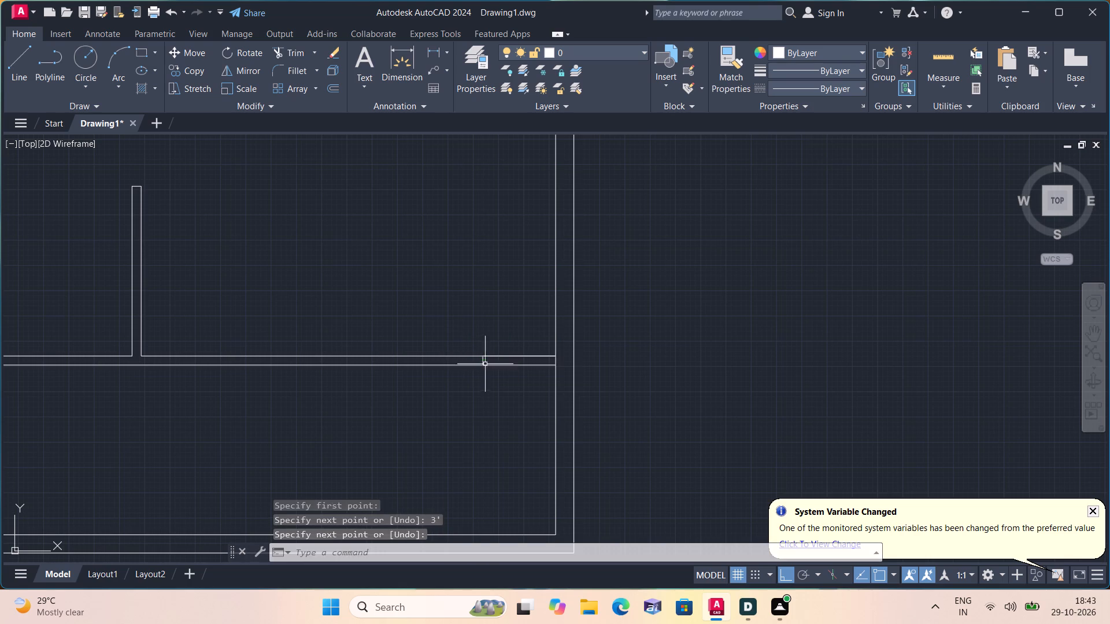
Trim both lines of the second horizontal partition between the 3' mark and the right outer wall to cut the opening.
{"action": "type", "text": "trim"}
{"action": "key", "text": "space"}
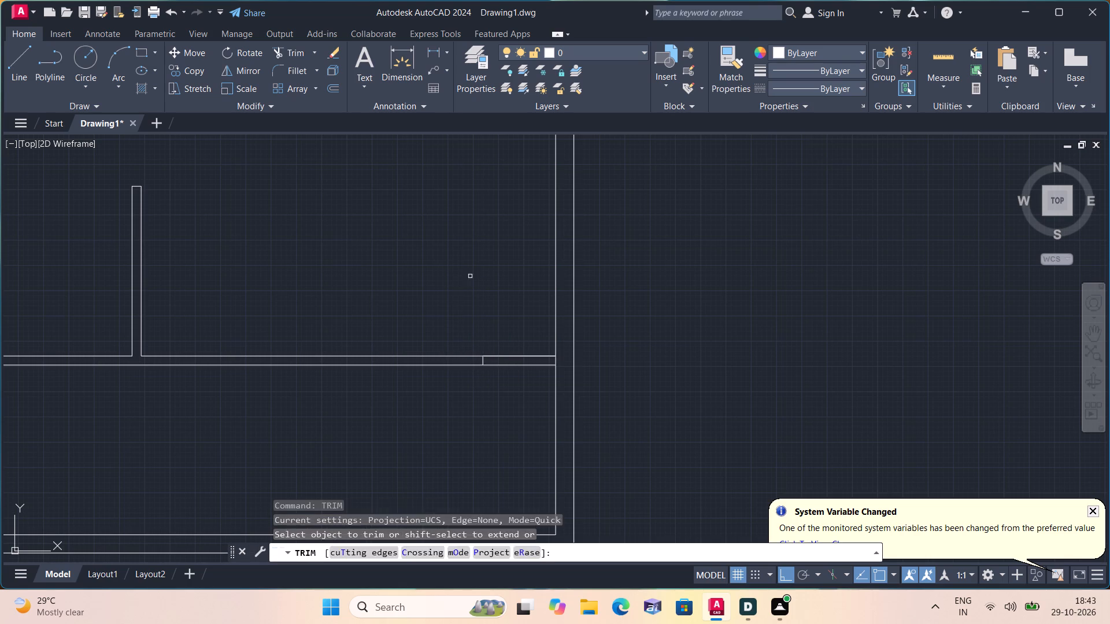
{"action": "left_click_drag", "start_coordinate": [480, 287], "coordinate": [531, 395]}
{"action": "scroll", "coordinate": [509, 425], "scroll_direction": "down", "scroll_amount": 1}
{"action": "middle_click_drag", "start_coordinate": [508, 425], "coordinate": [516, 292]}
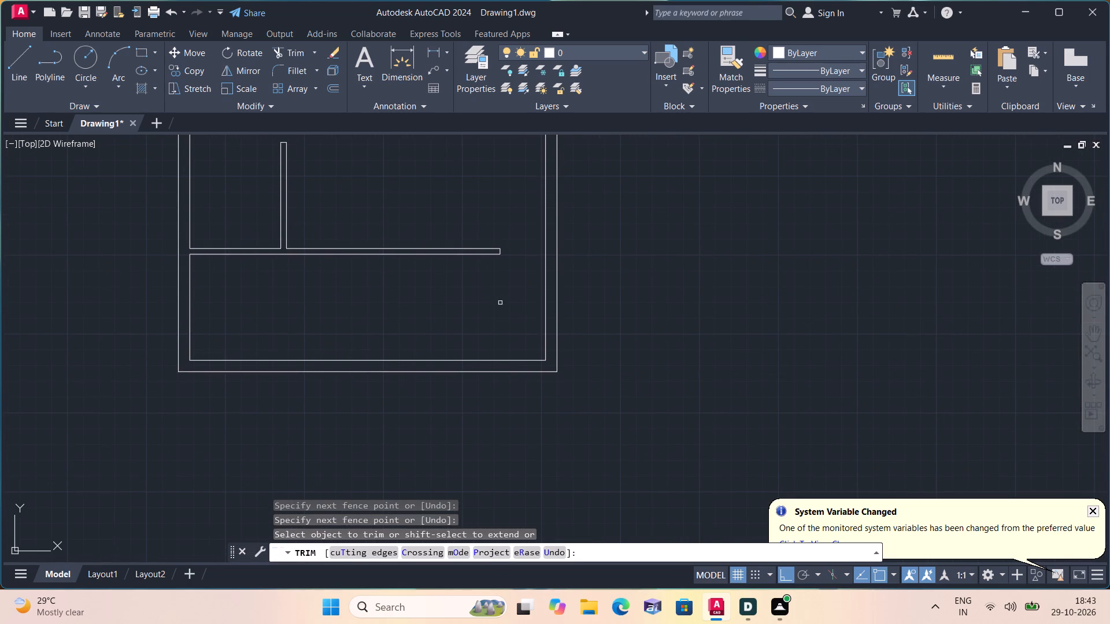
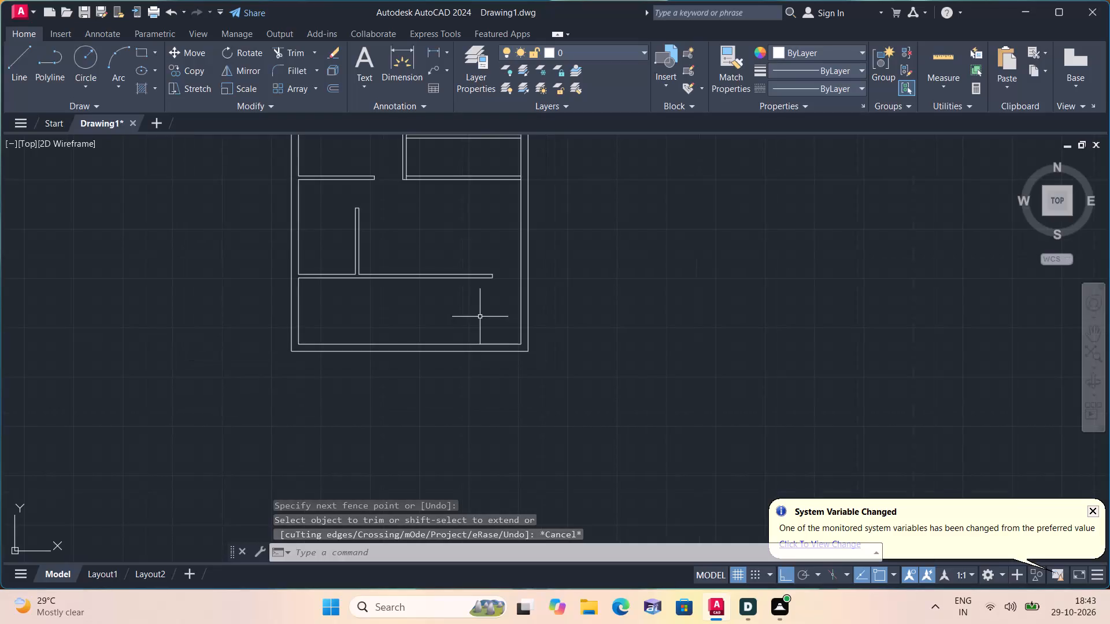
Trim the right outer wall's inner line where the two upper horizontal partitions meet it.
{"action": "middle_click_drag", "start_coordinate": [463, 317], "coordinate": [479, 415]}
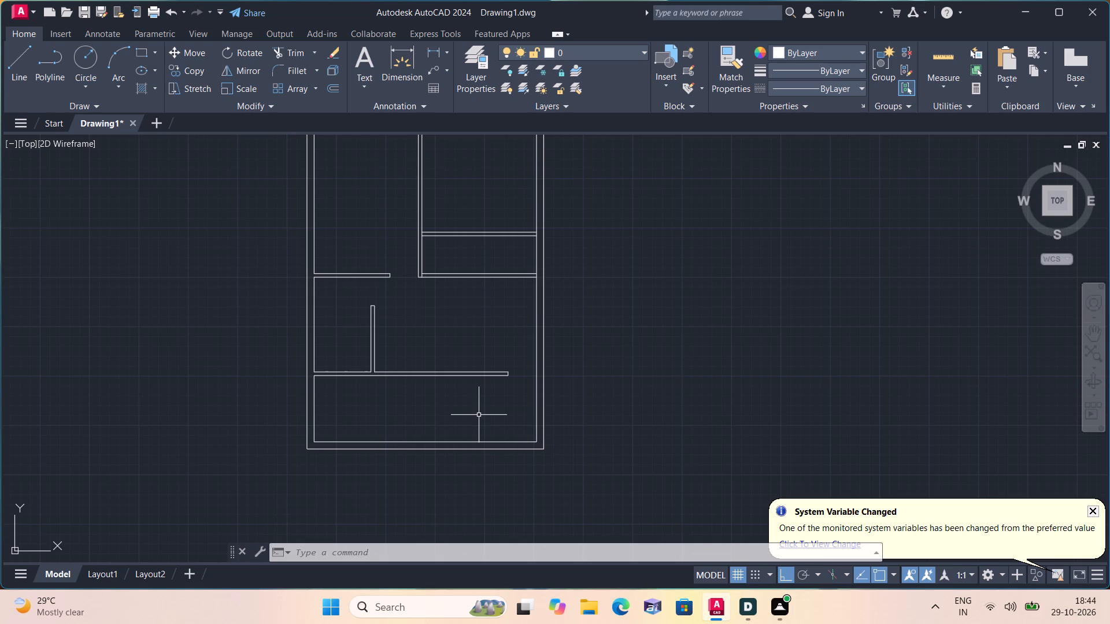
{"action": "scroll", "coordinate": [479, 415], "scroll_direction": "down", "scroll_amount": 1}
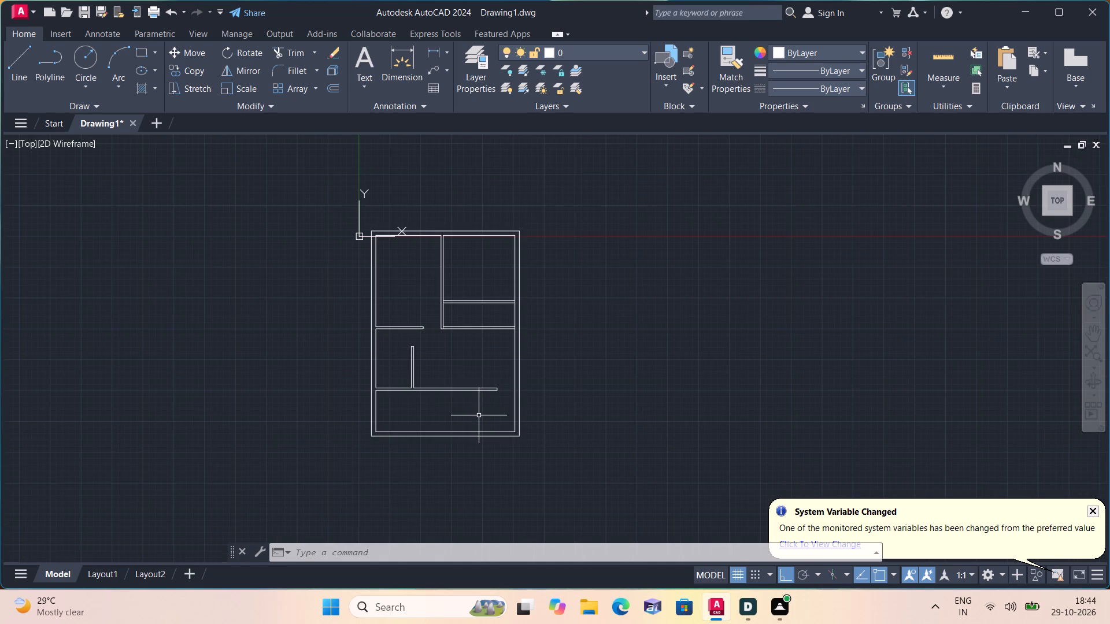
{"action": "scroll", "coordinate": [479, 415], "scroll_direction": "up", "scroll_amount": 1}
{"action": "scroll", "coordinate": [471, 410], "scroll_direction": "down", "scroll_amount": 1}
{"action": "scroll", "coordinate": [448, 348], "scroll_direction": "up", "scroll_amount": 1}
{"action": "middle_click_drag", "start_coordinate": [449, 350], "coordinate": [454, 430]}
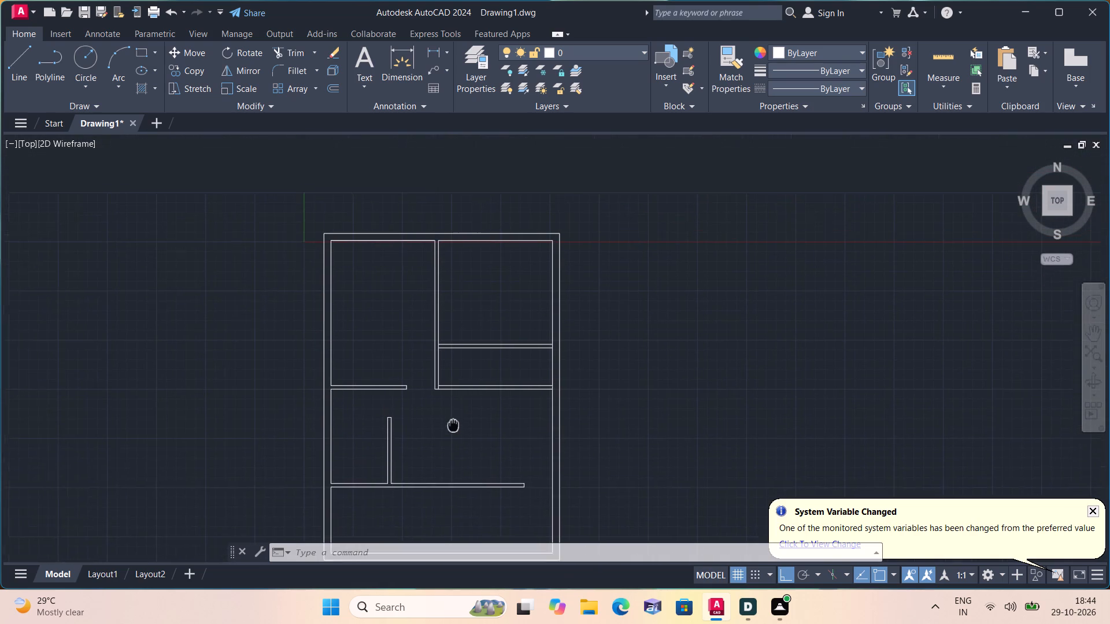
{"action": "middle_click_drag", "start_coordinate": [454, 430], "coordinate": [456, 435]}
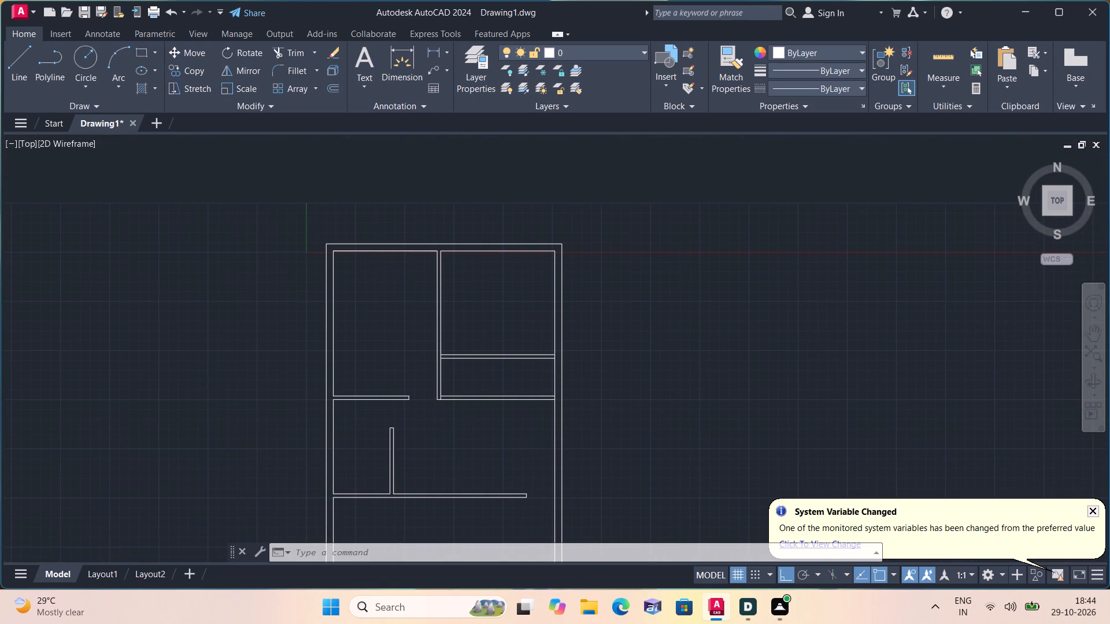
{"action": "type", "text": "trim"}
{"action": "key", "text": "space"}
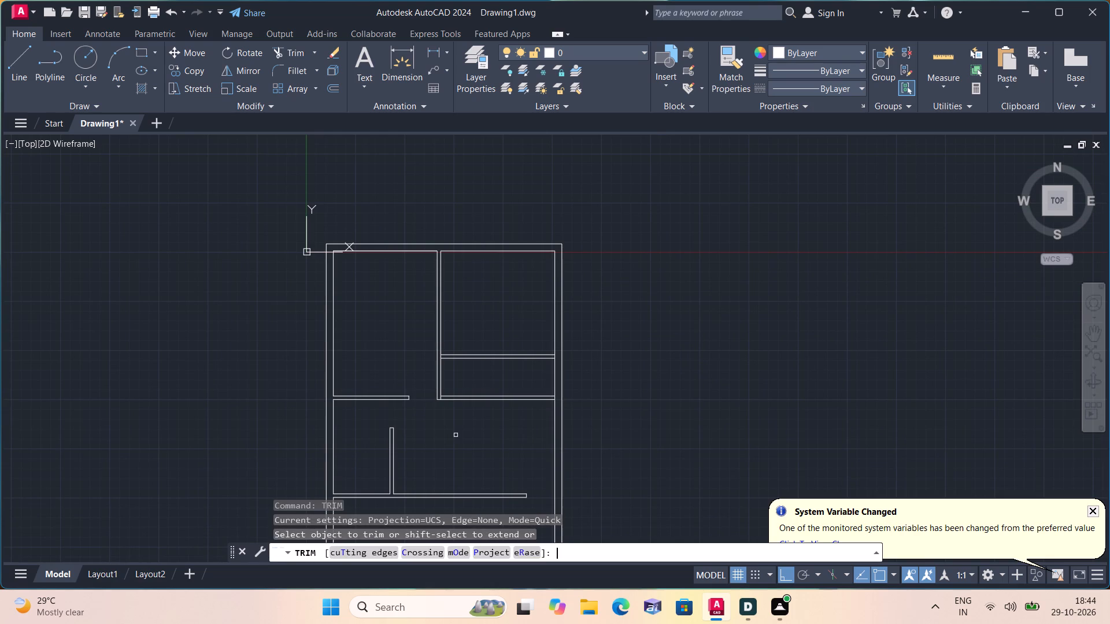
{"action": "scroll", "coordinate": [565, 329], "scroll_direction": "up", "scroll_amount": 2}
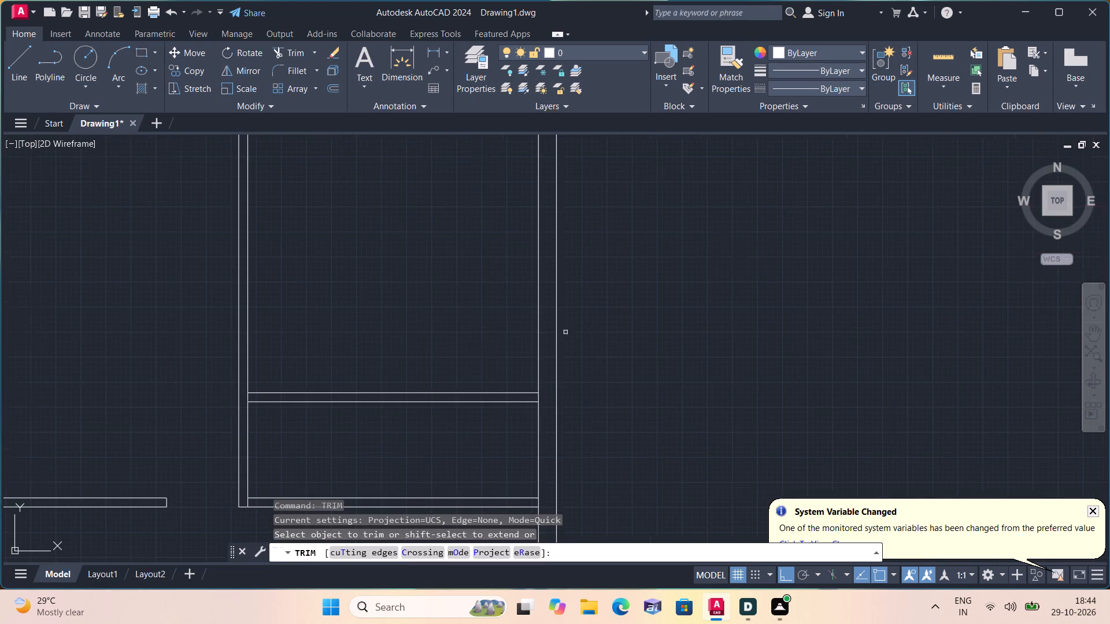
{"action": "scroll", "coordinate": [545, 405], "scroll_direction": "up", "scroll_amount": 1}
{"action": "left_click", "coordinate": [532, 394]}
{"action": "middle_click_drag", "start_coordinate": [628, 400], "coordinate": [618, 385]}
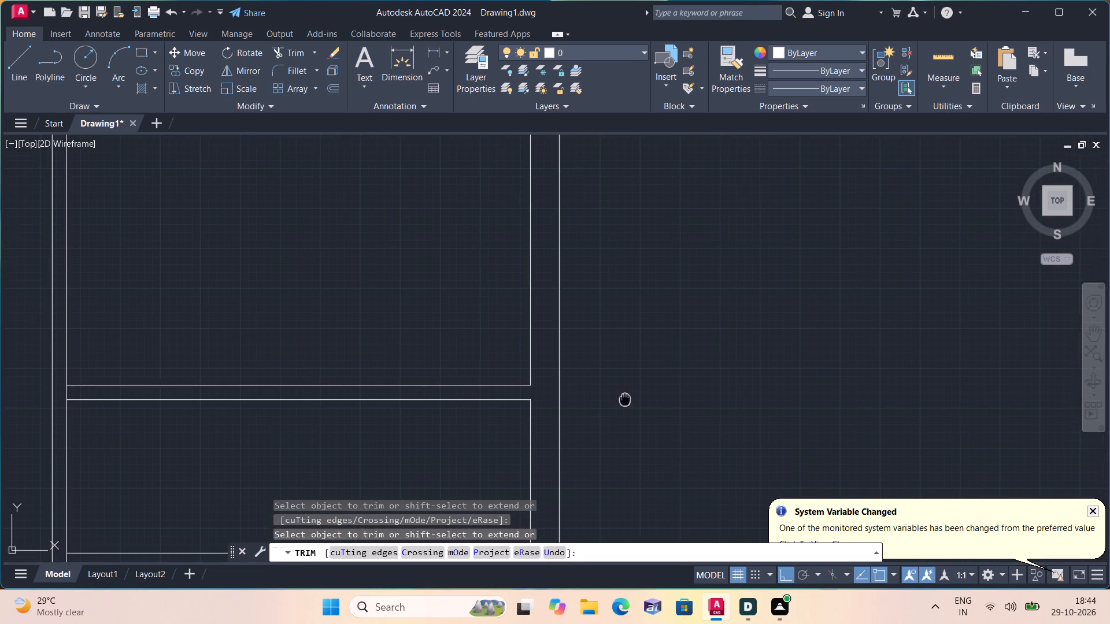
{"action": "middle_click_drag", "start_coordinate": [618, 385], "coordinate": [607, 281]}
{"action": "scroll", "coordinate": [607, 287], "scroll_direction": "down", "scroll_amount": 2}
{"action": "scroll", "coordinate": [569, 358], "scroll_direction": "up", "scroll_amount": 1}
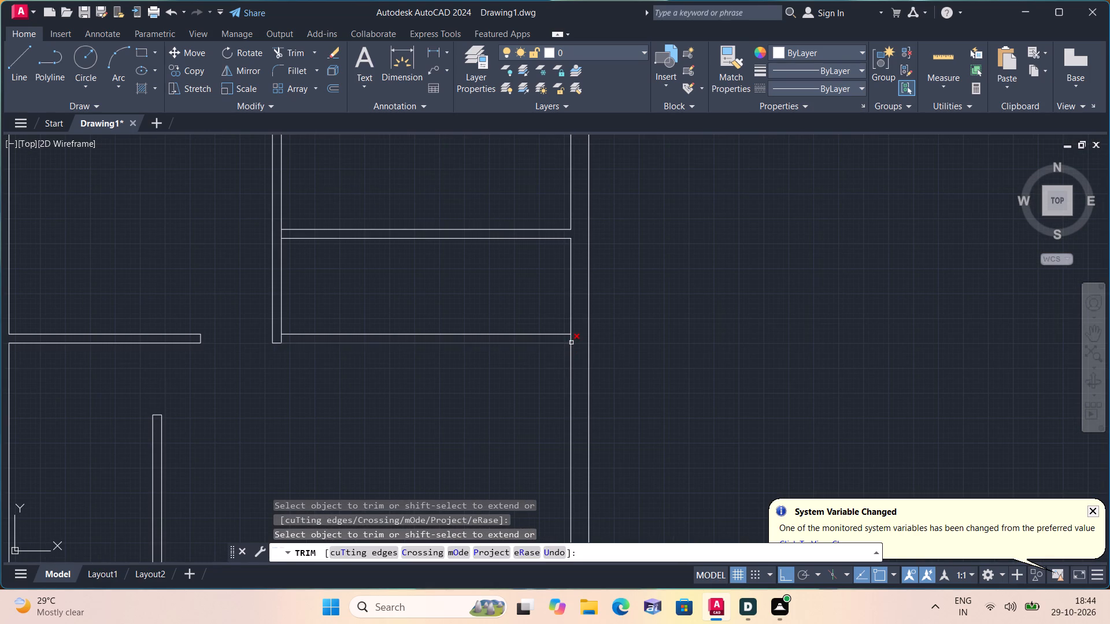
{"action": "left_click", "coordinate": [572, 339]}
{"action": "key", "text": "space"}
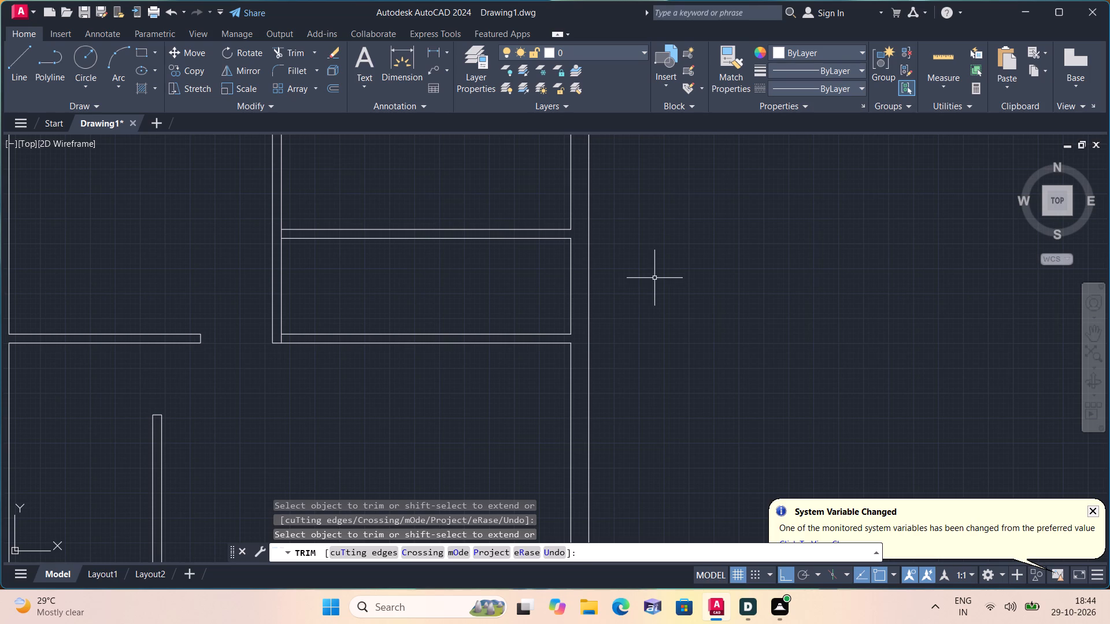
Offset the right outer wall's inner line 3' inward between the two upper horizontal partitions, and offset that copy 4.5" left to form a partition.
{"action": "type", "text": "offset"}
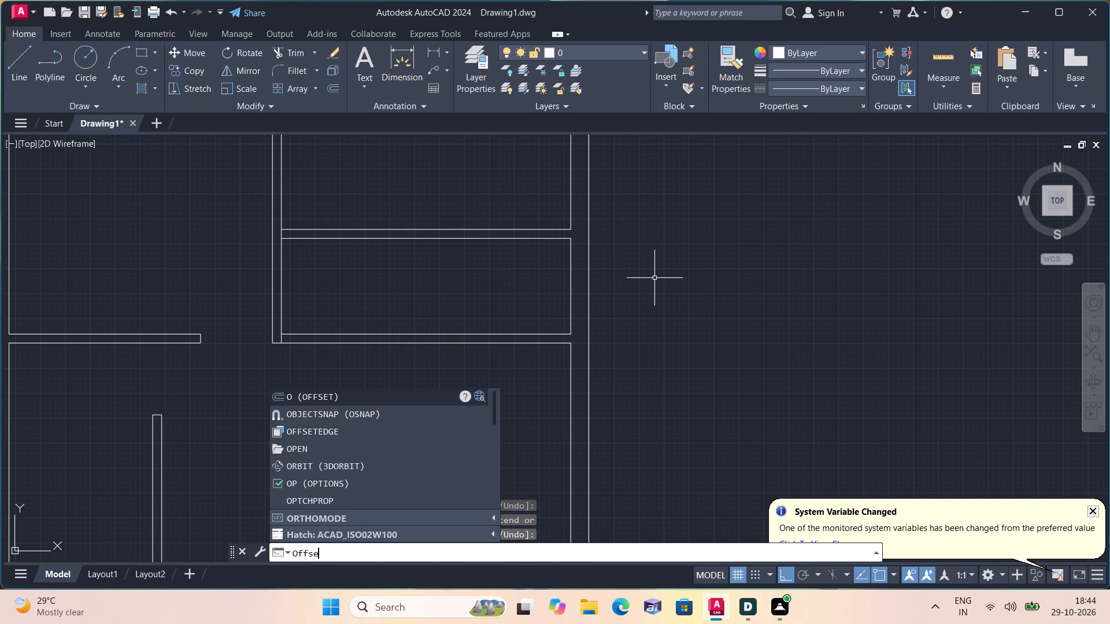
{"action": "key", "text": "space"}
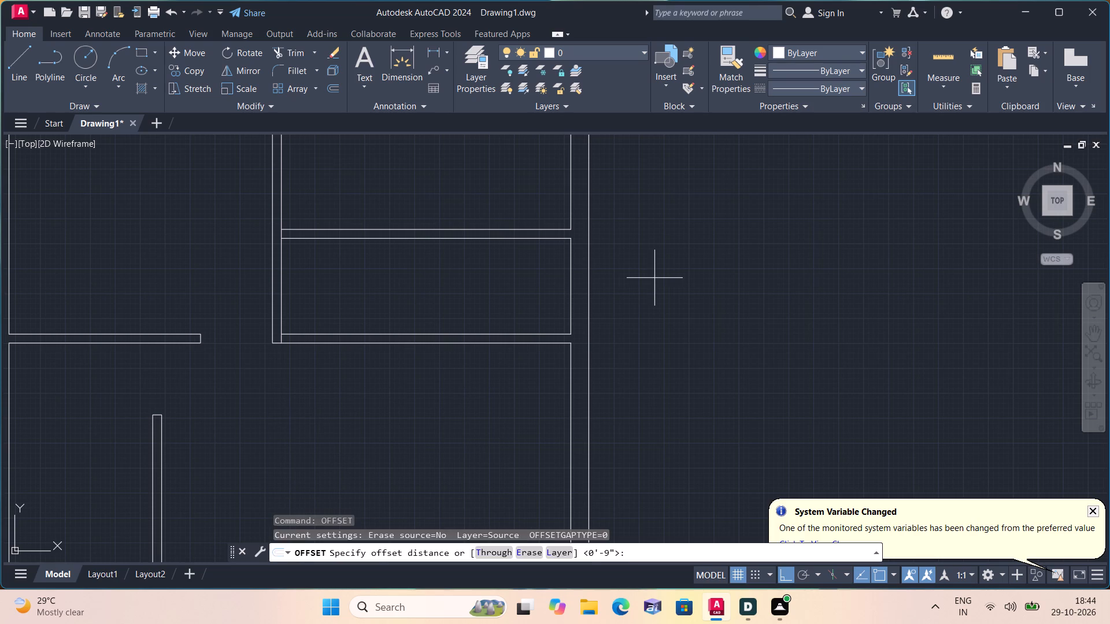
{"action": "type", "text": "3'"}
{"action": "key", "text": "space"}
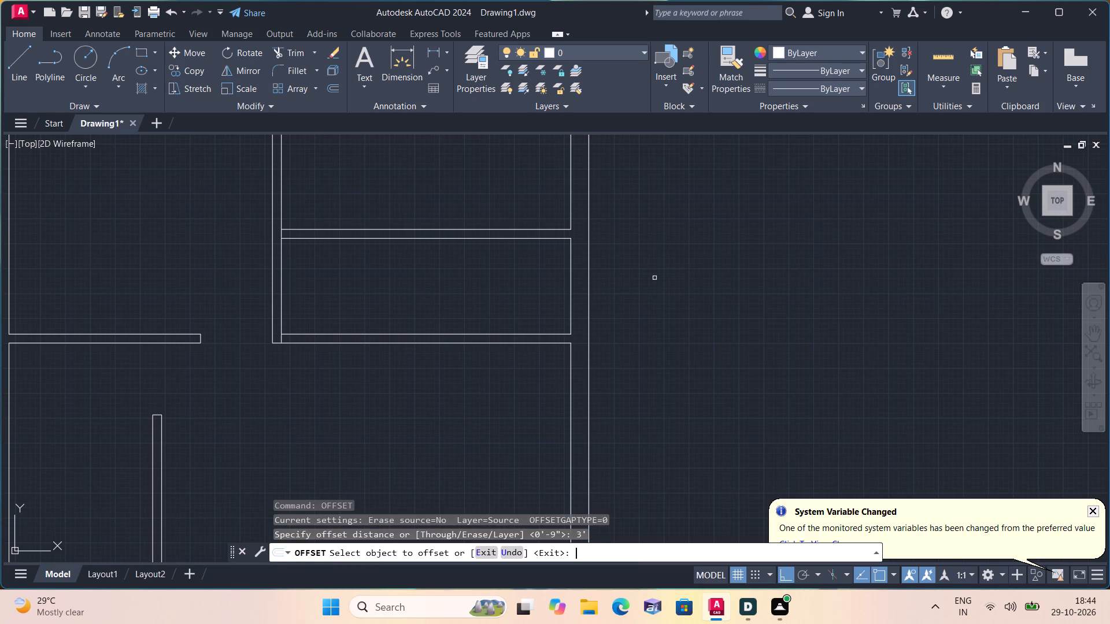
{"action": "left_click", "coordinate": [570, 276]}
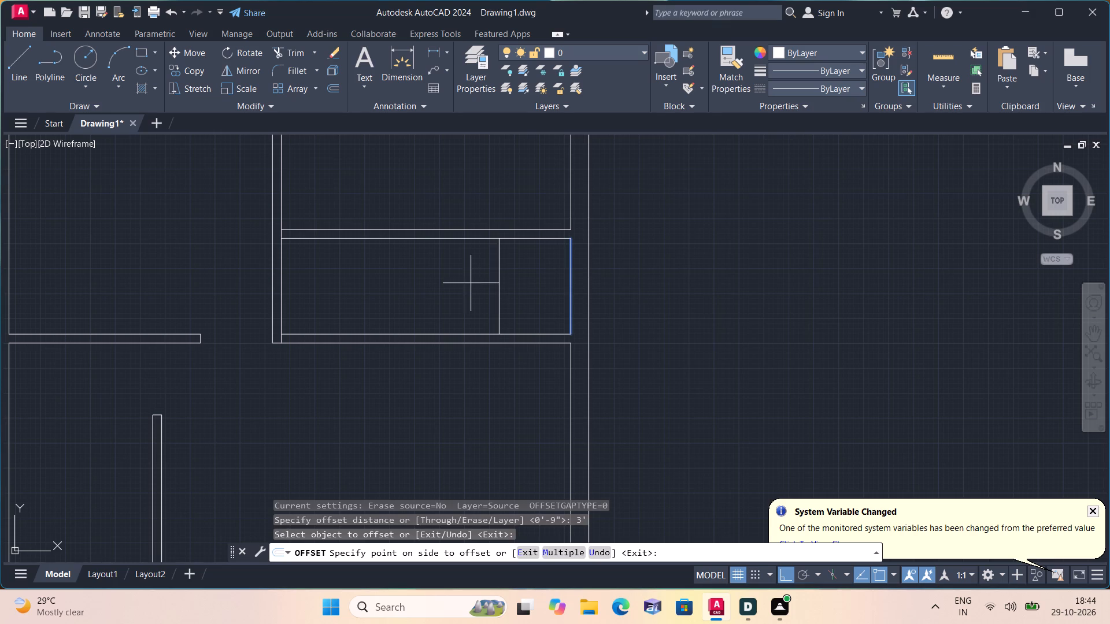
{"action": "left_click", "coordinate": [471, 283]}
{"action": "key", "text": "space"}
{"action": "key", "text": "space"}
{"action": "type", "text": "4.5\""}
{"action": "key", "text": "space"}
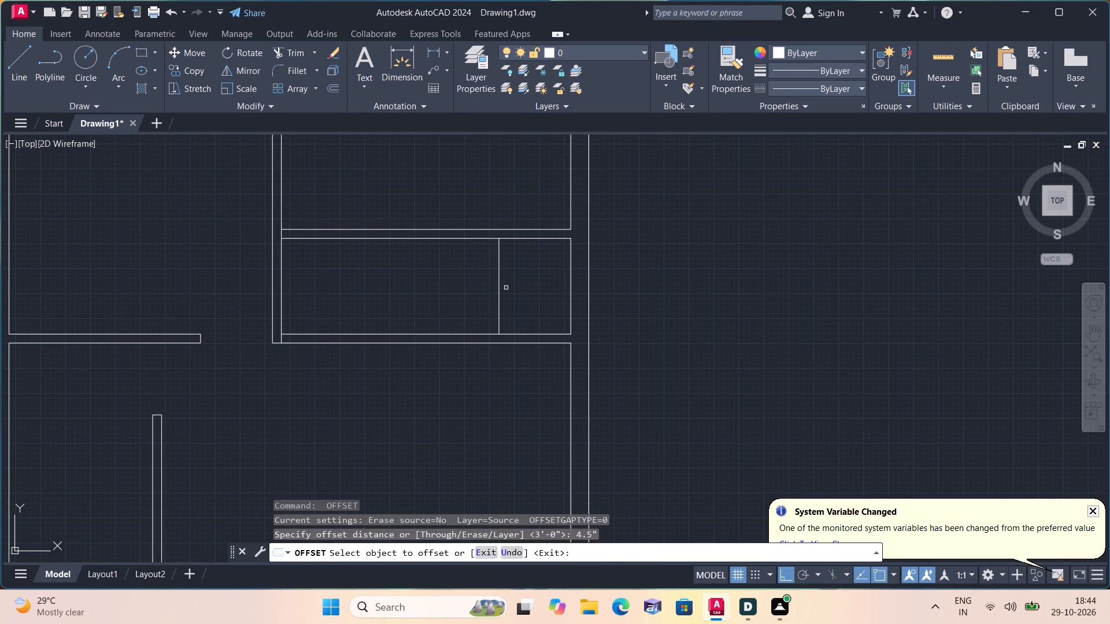
{"action": "left_click", "coordinate": [502, 288]}
{"action": "left_click", "coordinate": [501, 288]}
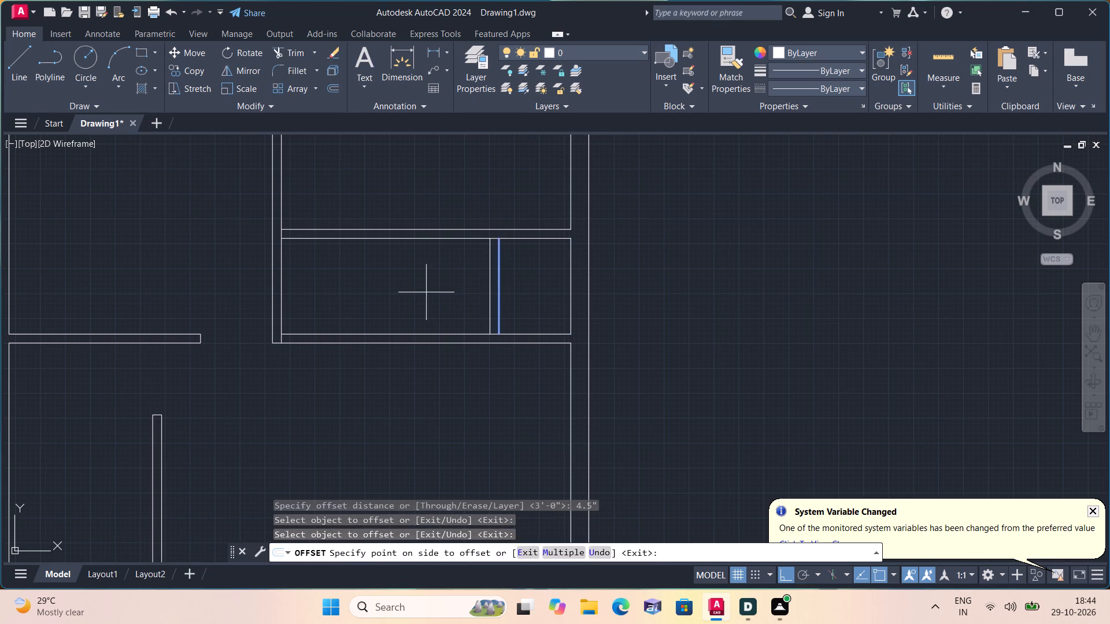
{"action": "left_click", "coordinate": [426, 292]}
{"action": "key", "text": "space"}
Offset the new partition's left line 5' to the left, and offset that copy another 4.5" left to form a second short partition.
{"action": "key", "text": "space"}
{"action": "type", "text": "5'"}
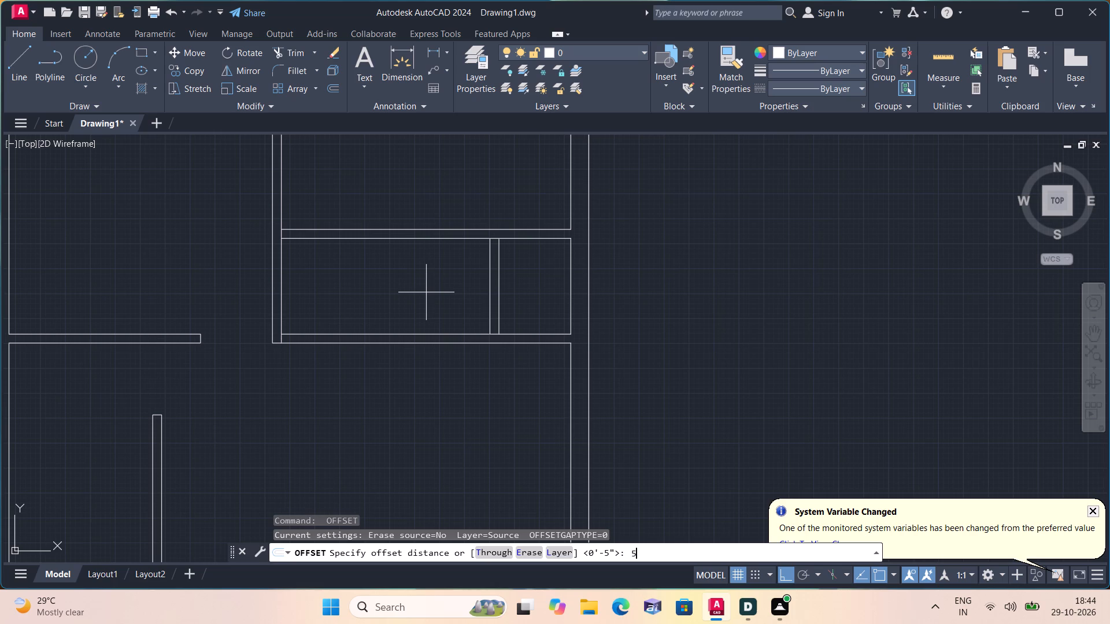
{"action": "key", "text": "space"}
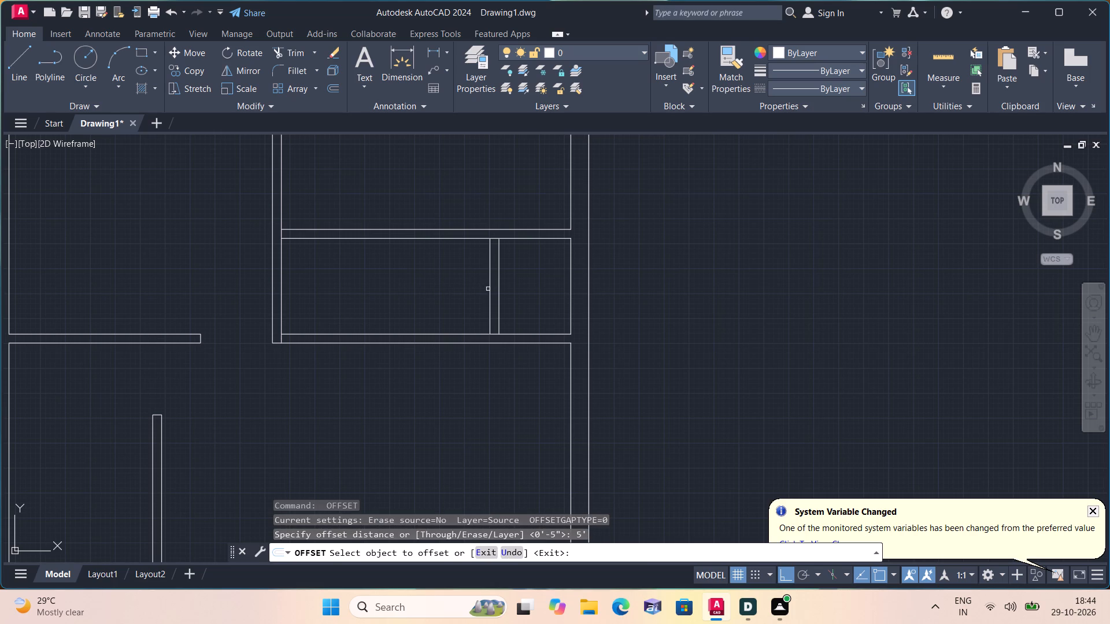
{"action": "left_click", "coordinate": [490, 289]}
{"action": "left_click", "coordinate": [373, 293]}
{"action": "key", "text": "space"}
{"action": "key", "text": "space"}
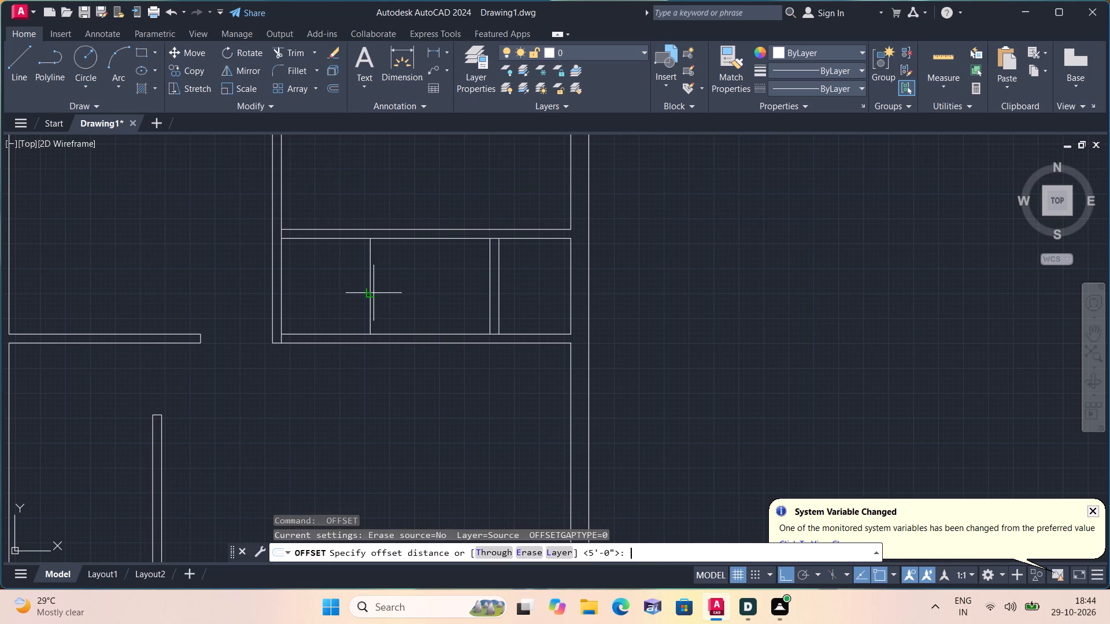
{"action": "type", "text": "4.5\""}
{"action": "key", "text": "space"}
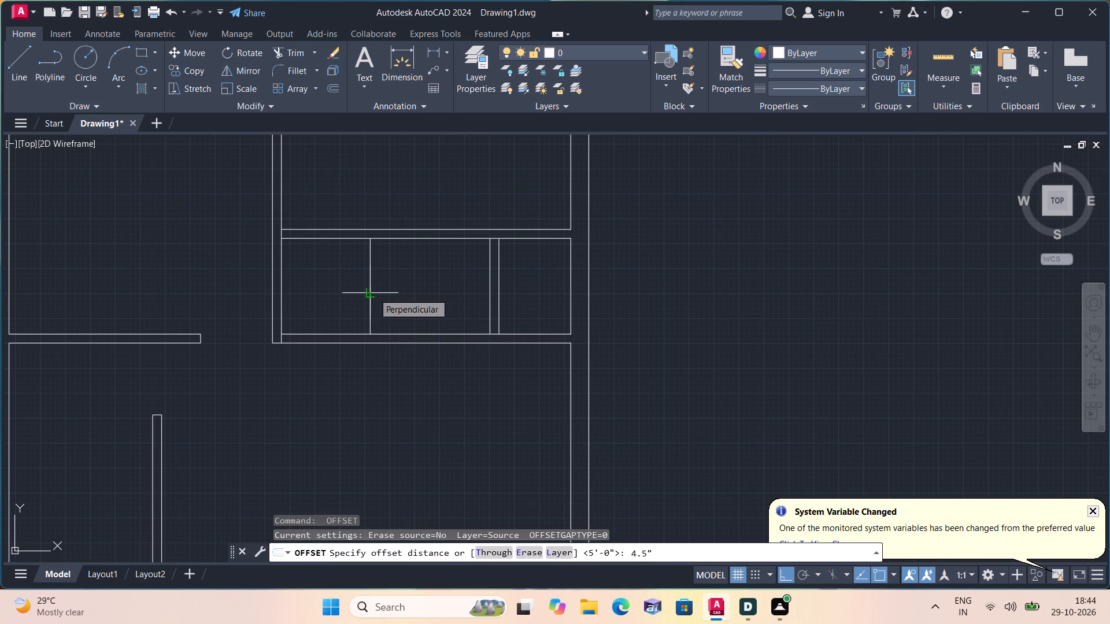
{"action": "left_click", "coordinate": [369, 280]}
{"action": "left_click", "coordinate": [334, 283]}
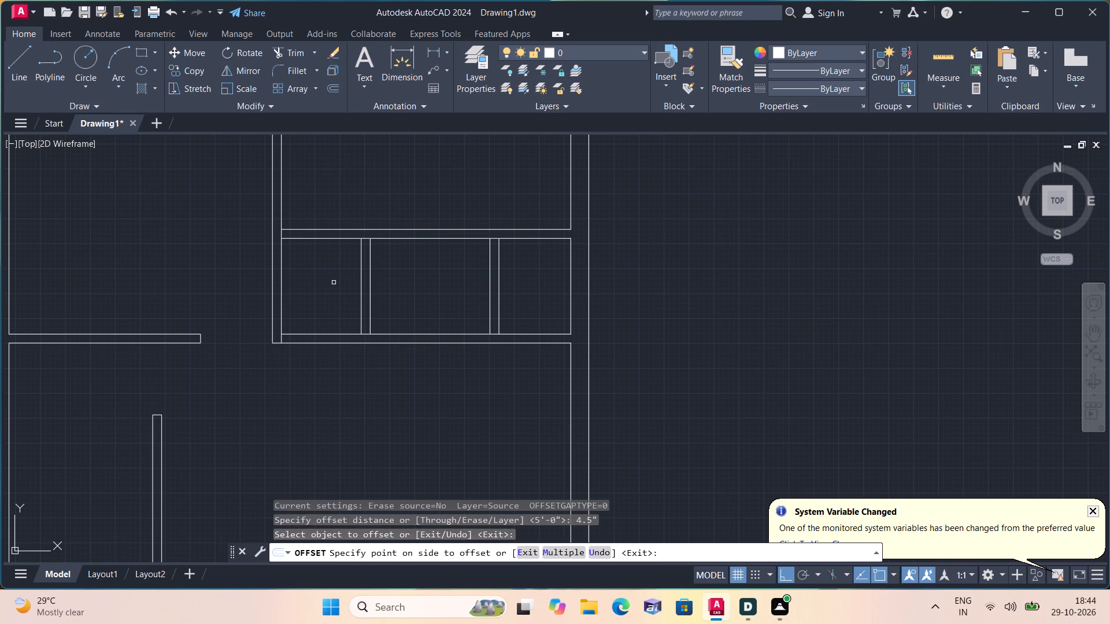
{"action": "key", "text": "space"}
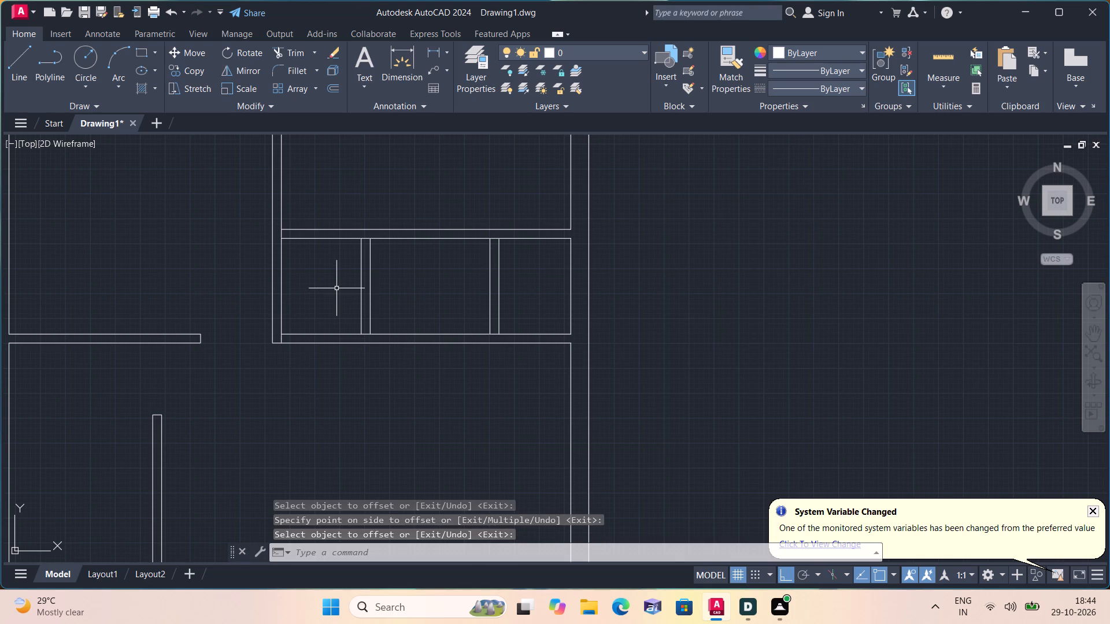
Trim the upper line of the horizontal partition below the two short partitions where each one meets it.
{"action": "type", "text": "trim"}
{"action": "key", "text": "space"}
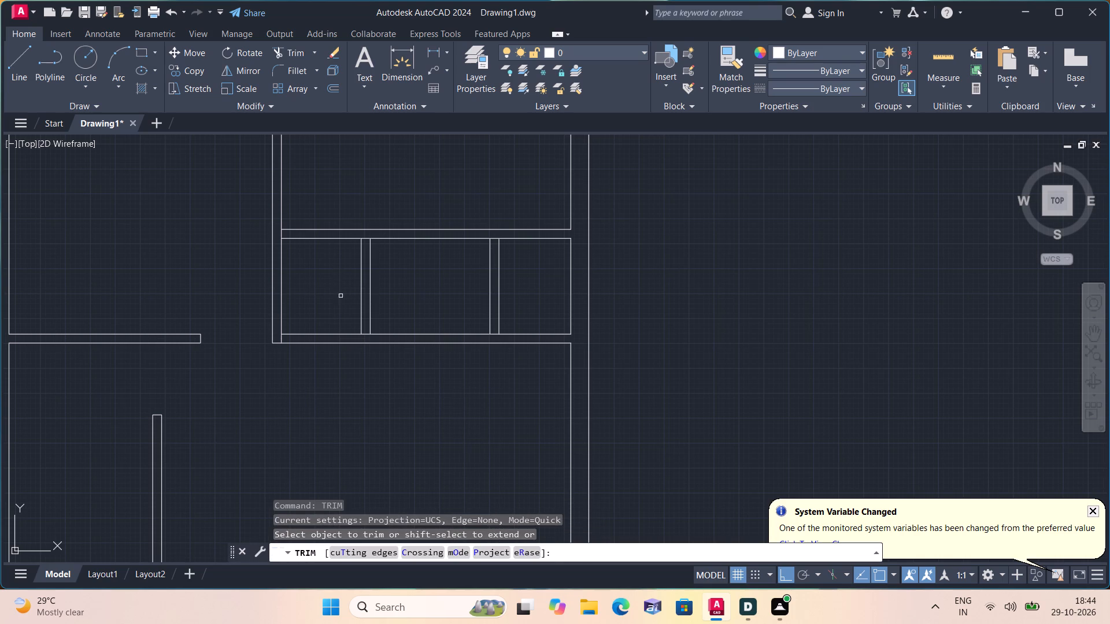
{"action": "left_click", "coordinate": [368, 333]}
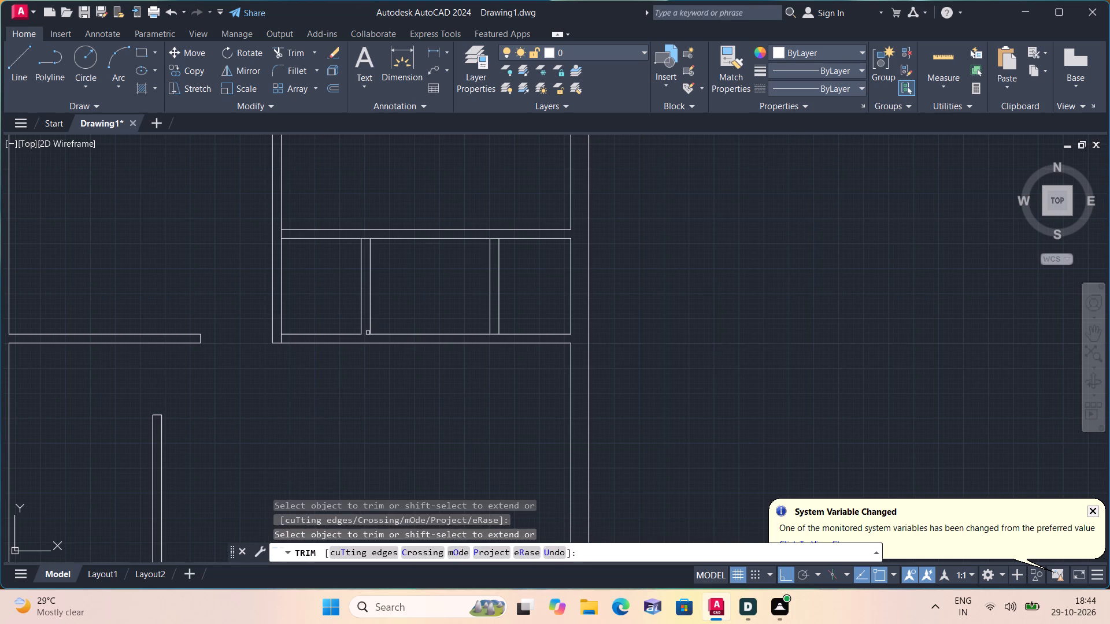
{"action": "scroll", "coordinate": [462, 341], "scroll_direction": "up", "scroll_amount": 1}
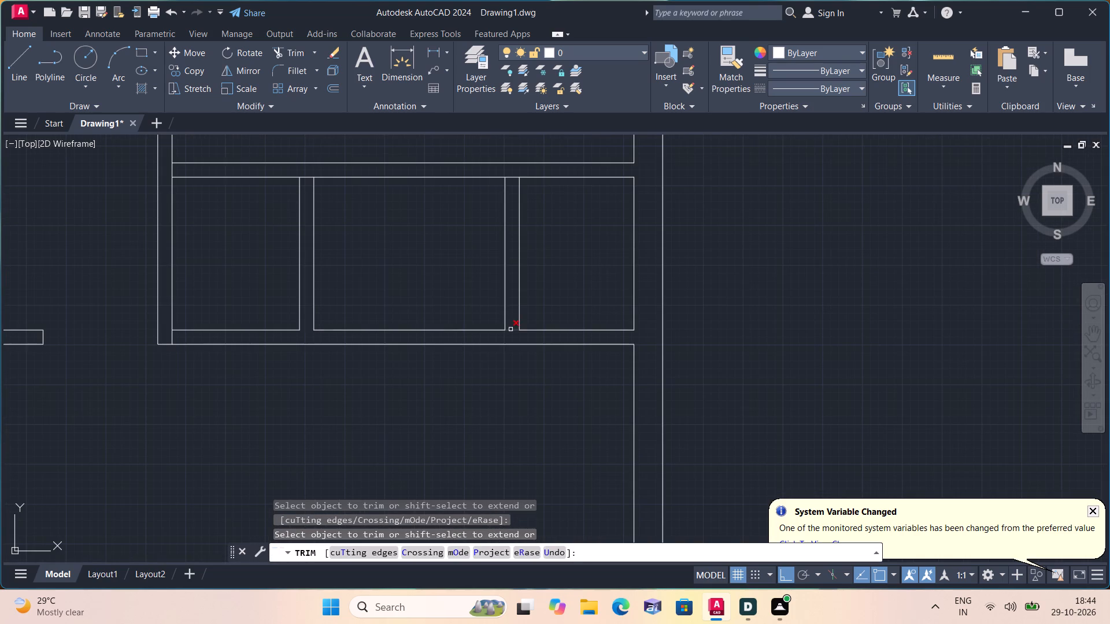
{"action": "left_click", "coordinate": [512, 330]}
{"action": "key", "text": "space"}
Extend both lines of the short partition nearer the right outer wall down to the horizontal partition's lower line.
{"action": "type", "text": "exte"}
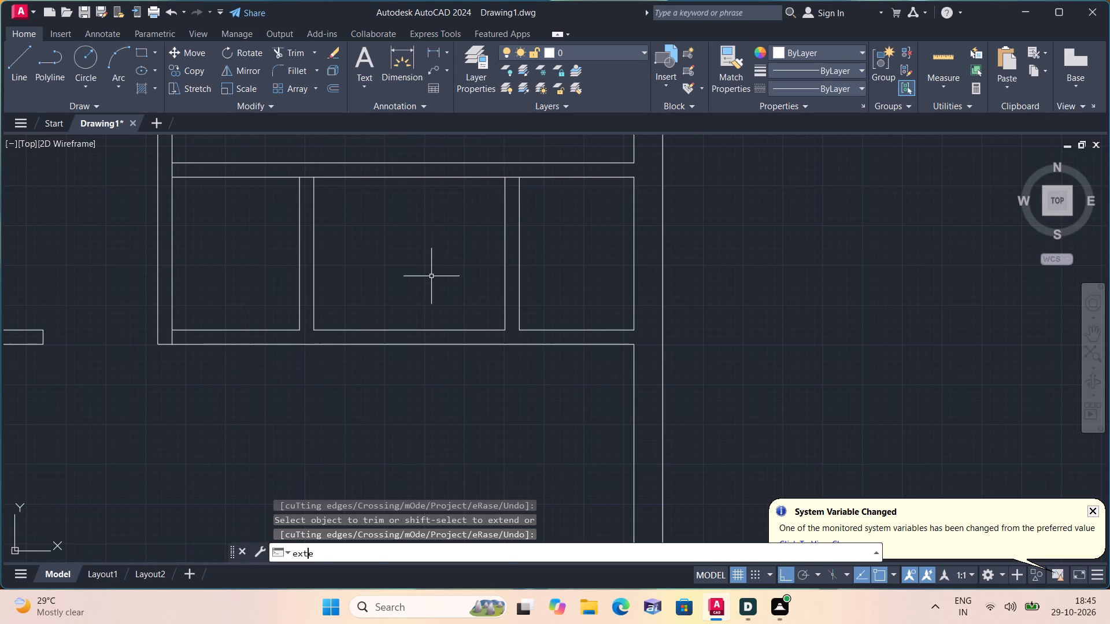
{"action": "key", "text": "space"}
{"action": "left_click_drag", "start_coordinate": [448, 288], "coordinate": [524, 295]}
{"action": "key", "text": "space"}
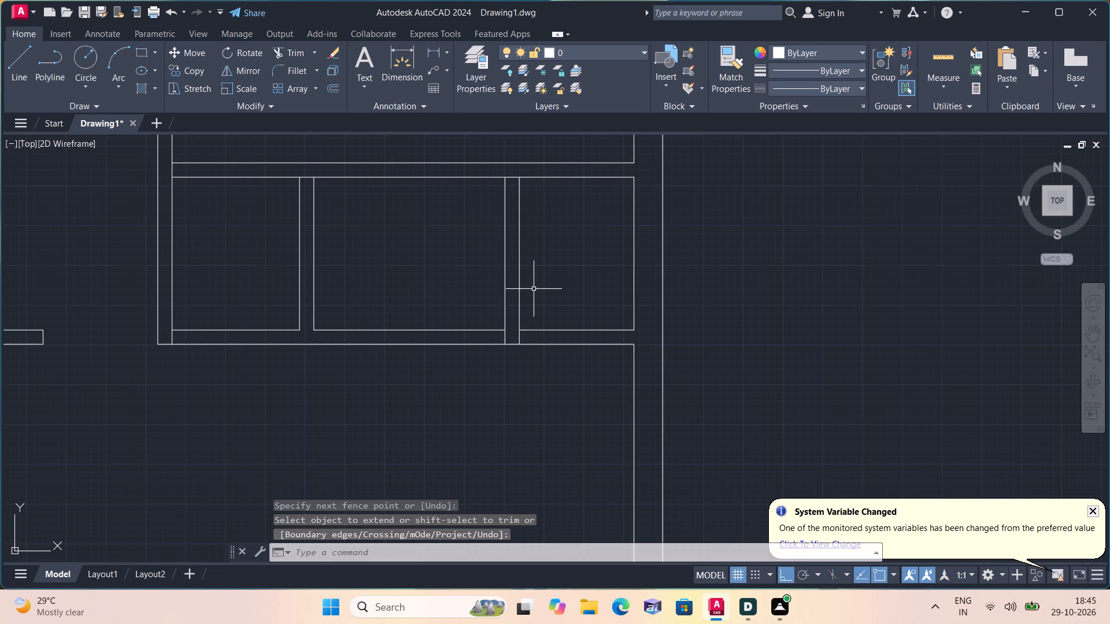
Mark a 2' opening in the horizontal partition, measured right from the right short partition's right face, with an end line across the partition.
{"action": "type", "text": "l"}
{"action": "key", "text": "space"}
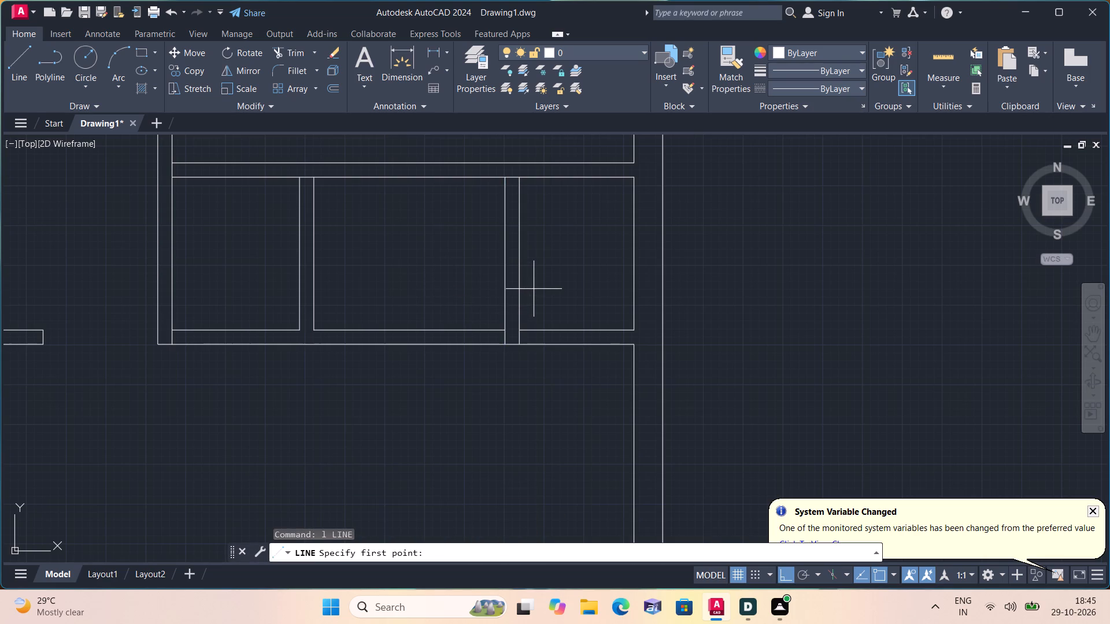
{"action": "scroll", "coordinate": [536, 332], "scroll_direction": "up", "scroll_amount": 1}
{"action": "left_click", "coordinate": [510, 330]}
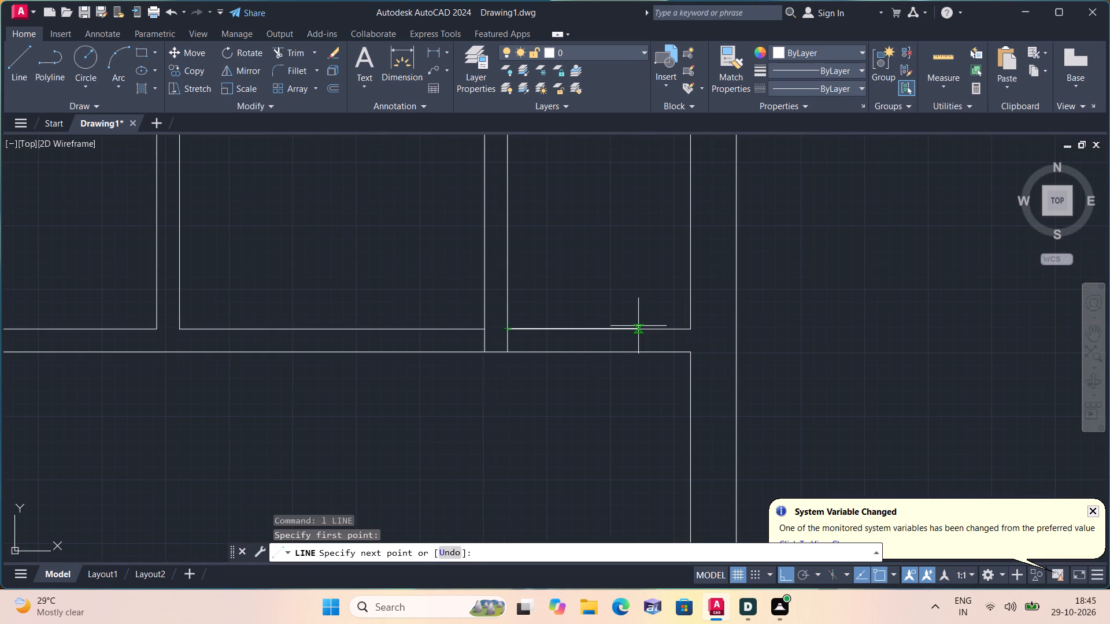
{"action": "type", "text": "2'"}
{"action": "key", "text": "space"}
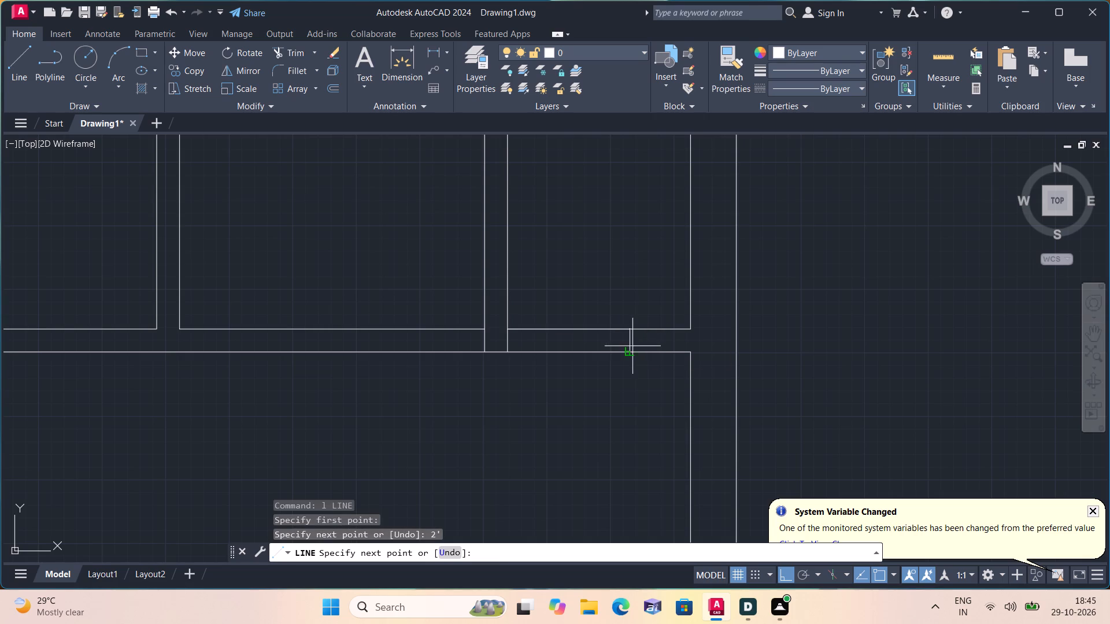
{"action": "left_click", "coordinate": [631, 350]}
{"action": "key", "text": "space"}
Trim both lines of the horizontal partition between the right short partition and the 2' mark to cut the opening.
{"action": "key", "text": "t"}
{"action": "type", "text": "rim"}
{"action": "key", "text": "space"}
{"action": "left_click_drag", "start_coordinate": [604, 284], "coordinate": [577, 390]}
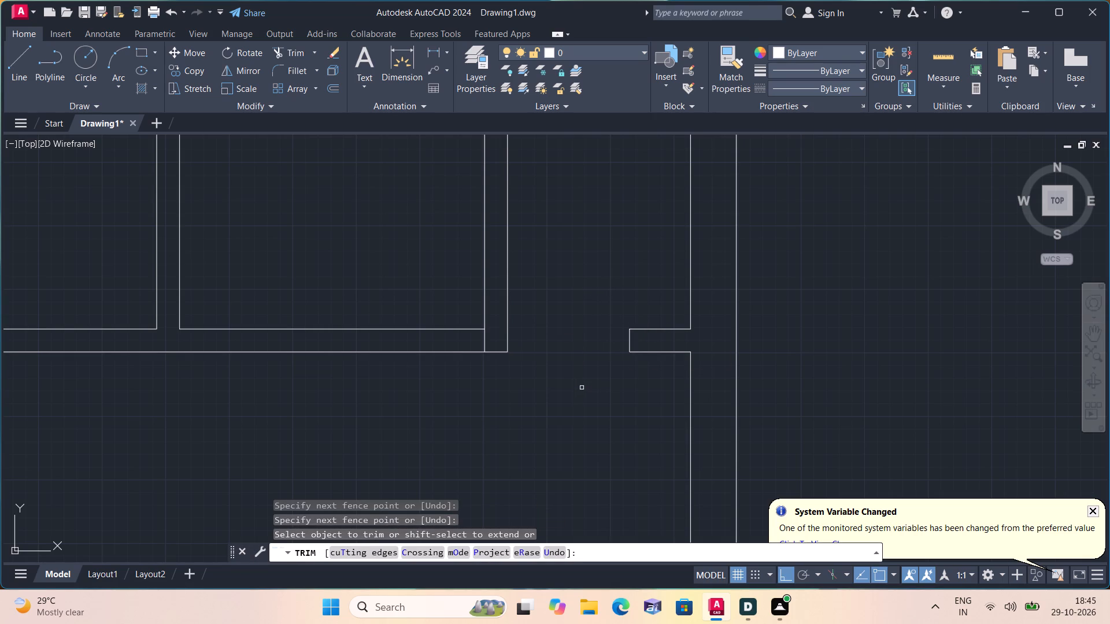
{"action": "key", "text": "l"}
{"action": "key", "text": "Escape"}
Mark a 2' opening in the lower horizontal partition, measured left from the right short partition's left face, with an end line across the partition.
{"action": "type", "text": "l"}
{"action": "key", "text": "space"}
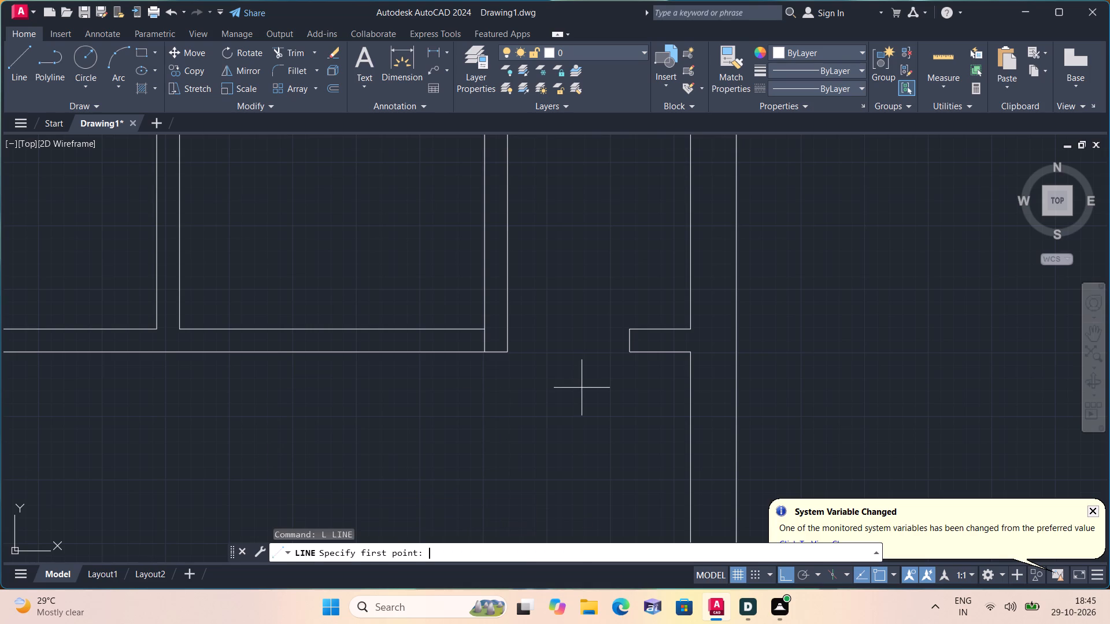
{"action": "left_click", "coordinate": [484, 328]}
{"action": "type", "text": "2'"}
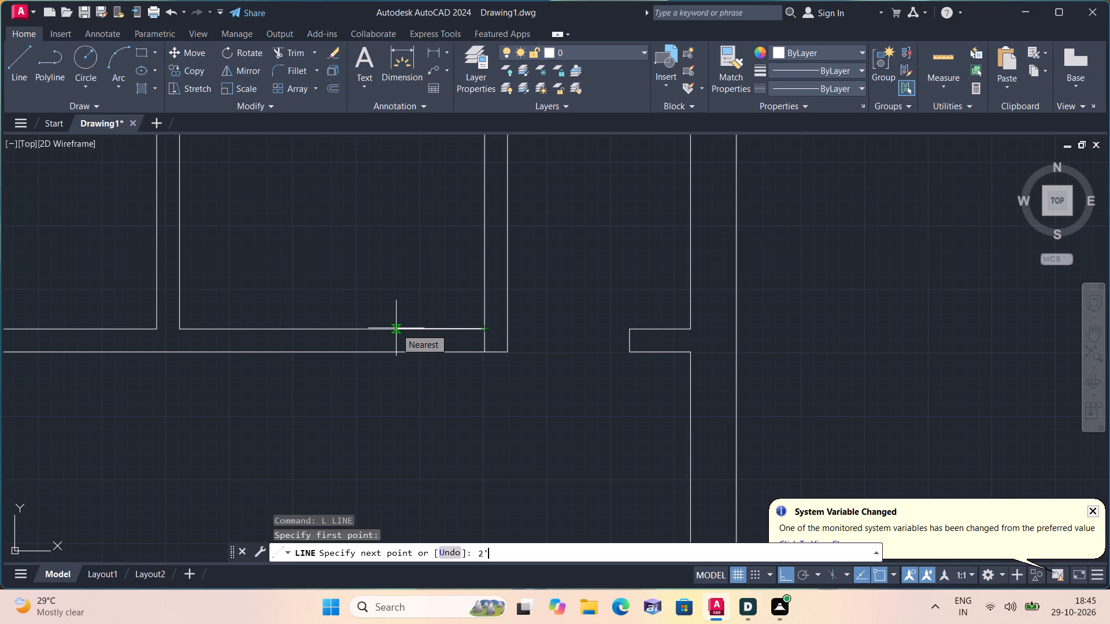
{"action": "key", "text": "space"}
{"action": "left_click", "coordinate": [365, 353]}
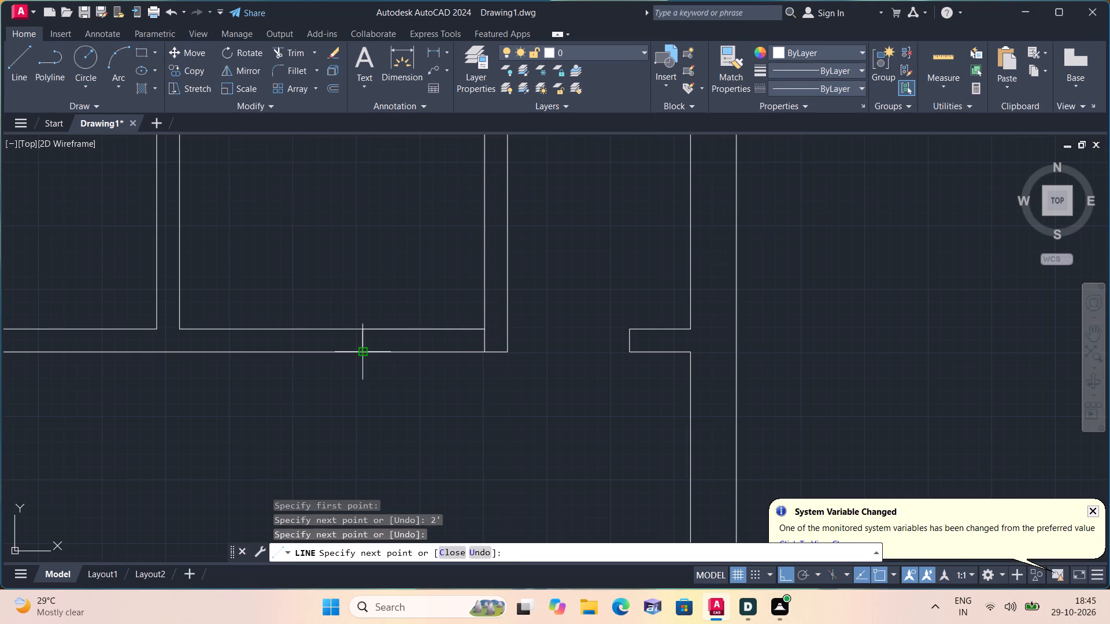
{"action": "key", "text": "space"}
Trim both lines of the lower horizontal partition between the 2' mark and the right short partition to cut the opening.
{"action": "type", "text": "trim"}
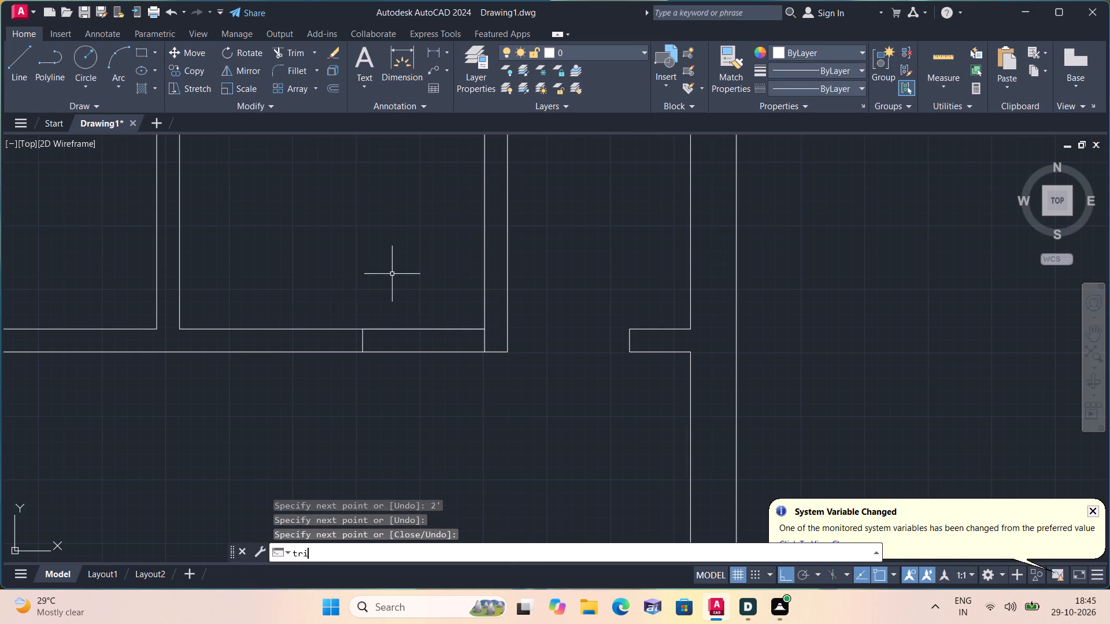
{"action": "key", "text": "space"}
{"action": "left_click_drag", "start_coordinate": [399, 273], "coordinate": [430, 387]}
{"action": "scroll", "coordinate": [430, 395], "scroll_direction": "down", "scroll_amount": 1}
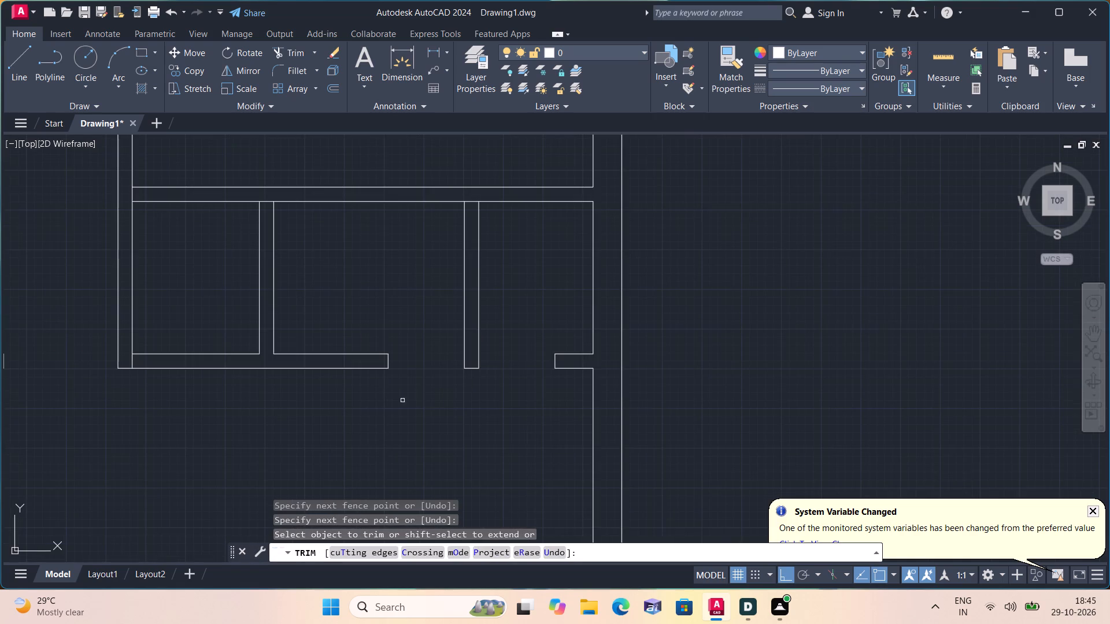
{"action": "middle_click_drag", "start_coordinate": [404, 410], "coordinate": [490, 409]}
{"action": "key", "text": "Escape"}
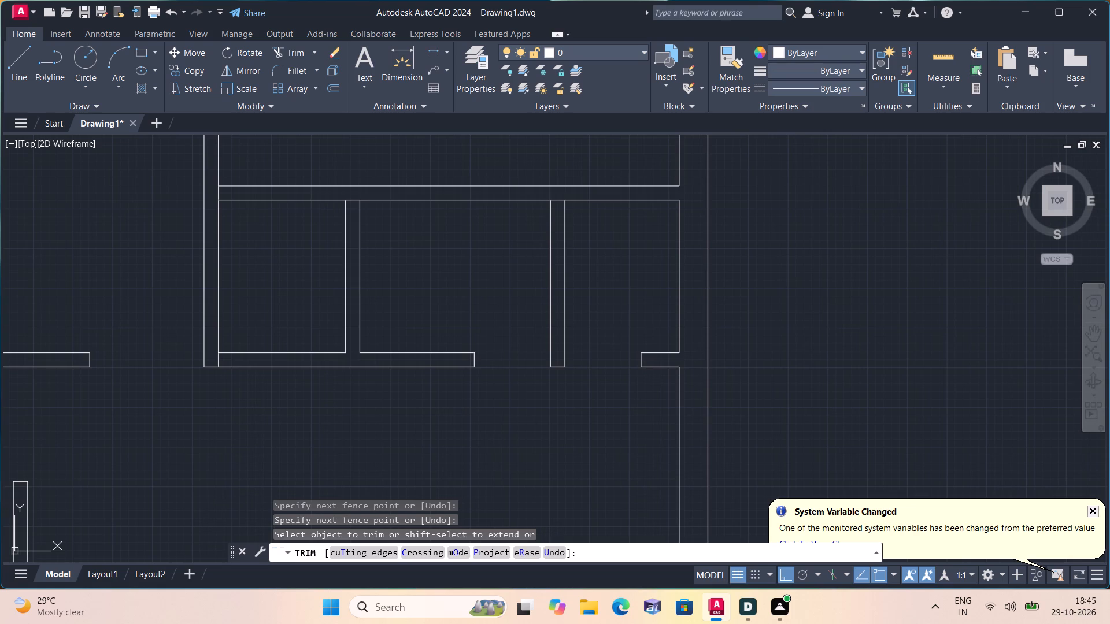
Mark an opening in the lower horizontal partition 2' plus 1' right of the long vertical partition's right face, with an end line across.
{"action": "type", "text": "l"}
{"action": "key", "text": "space"}
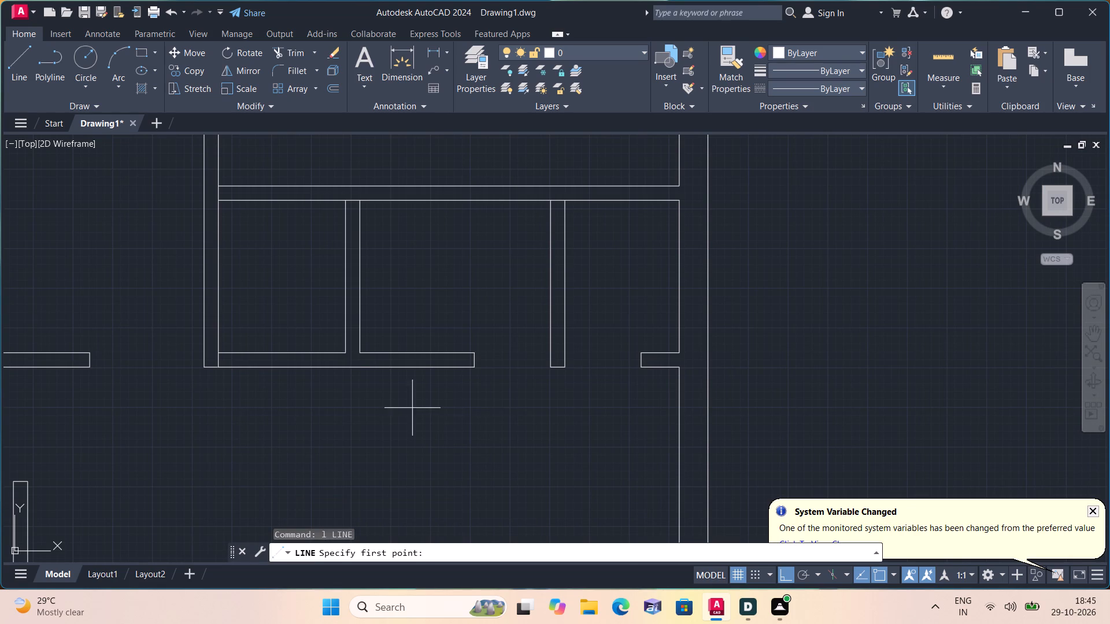
{"action": "left_click", "coordinate": [219, 354]}
{"action": "type", "text": "2'"}
{"action": "key", "text": "space"}
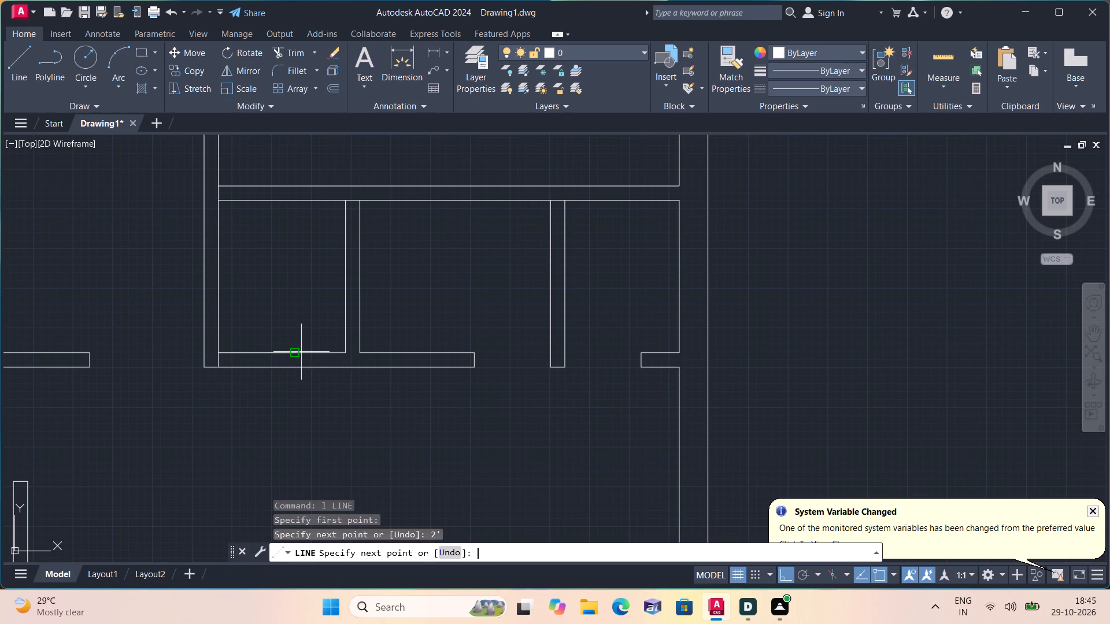
{"action": "type", "text": "1'"}
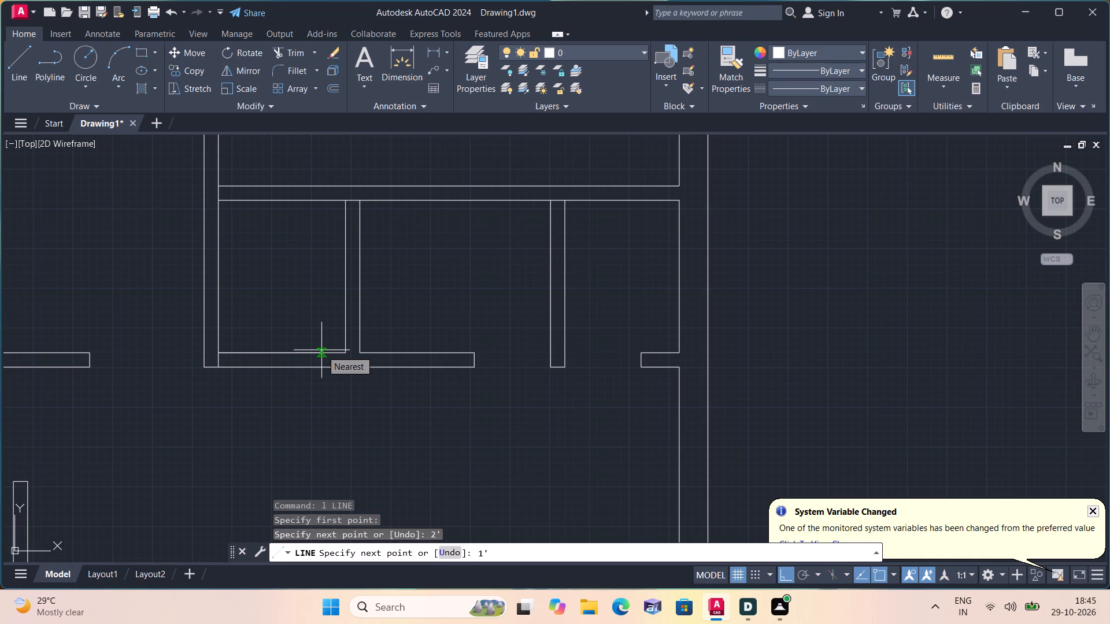
{"action": "key", "text": "space"}
{"action": "left_click", "coordinate": [331, 372]}
{"action": "key", "text": "space"}
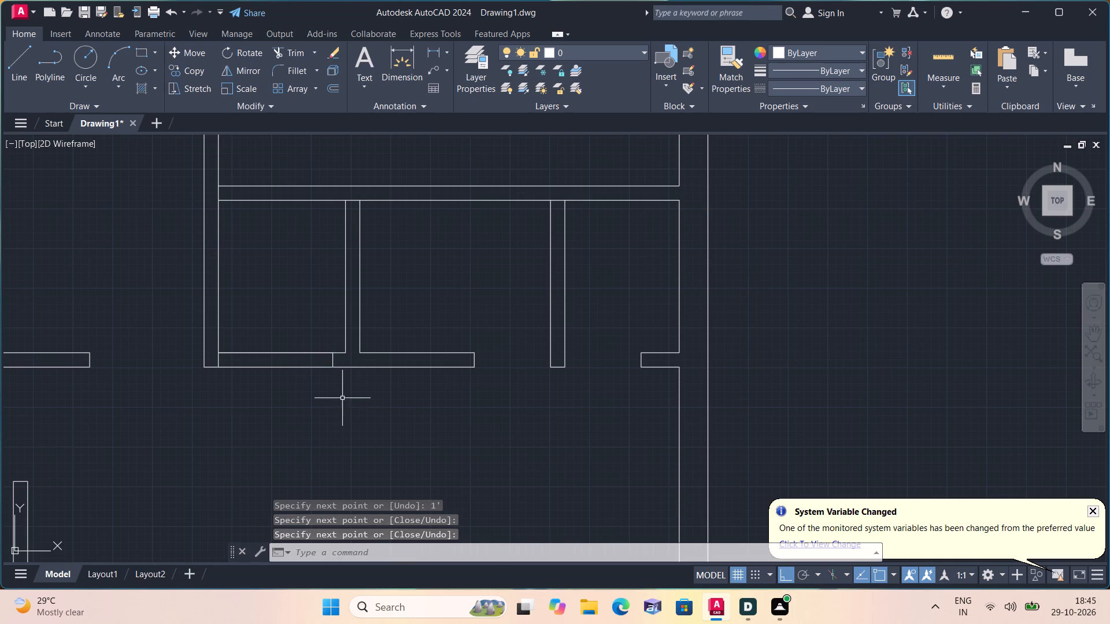
Trim the lower horizontal partition's lines between the long vertical partition and the new end line to cut the 3' opening.
{"action": "type", "text": "tr"}
{"action": "type", "text": "i"}
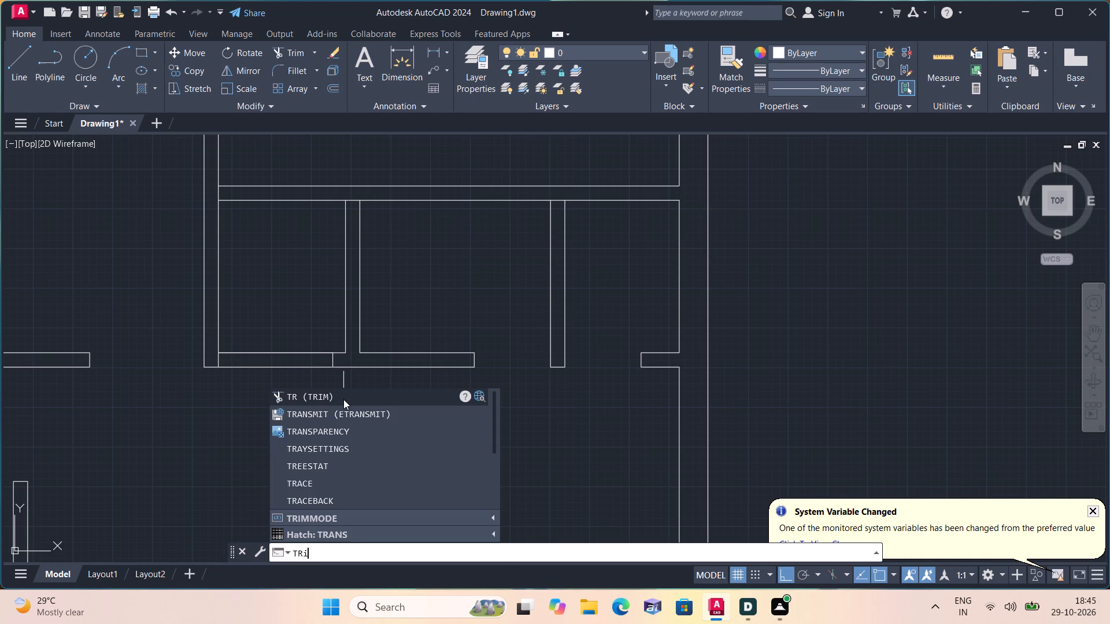
{"action": "key", "text": "space"}
{"action": "key", "text": "space"}
{"action": "left_click_drag", "start_coordinate": [295, 328], "coordinate": [300, 408]}
{"action": "left_click_drag", "start_coordinate": [260, 327], "coordinate": [272, 390]}
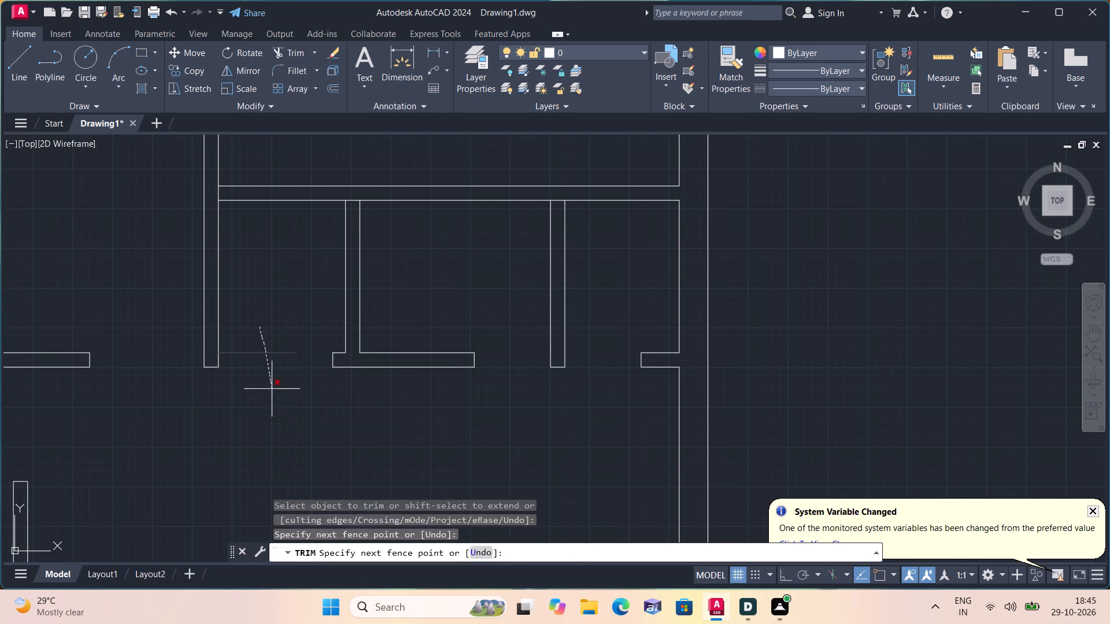
{"action": "left_click_drag", "start_coordinate": [272, 390], "coordinate": [273, 392]}
{"action": "key", "text": "space"}
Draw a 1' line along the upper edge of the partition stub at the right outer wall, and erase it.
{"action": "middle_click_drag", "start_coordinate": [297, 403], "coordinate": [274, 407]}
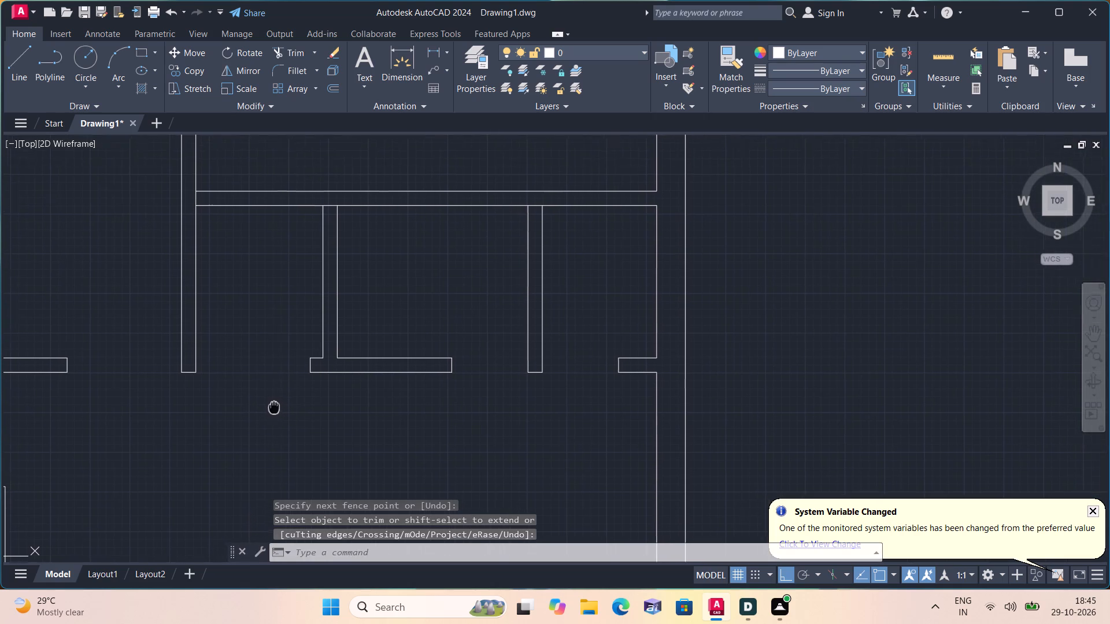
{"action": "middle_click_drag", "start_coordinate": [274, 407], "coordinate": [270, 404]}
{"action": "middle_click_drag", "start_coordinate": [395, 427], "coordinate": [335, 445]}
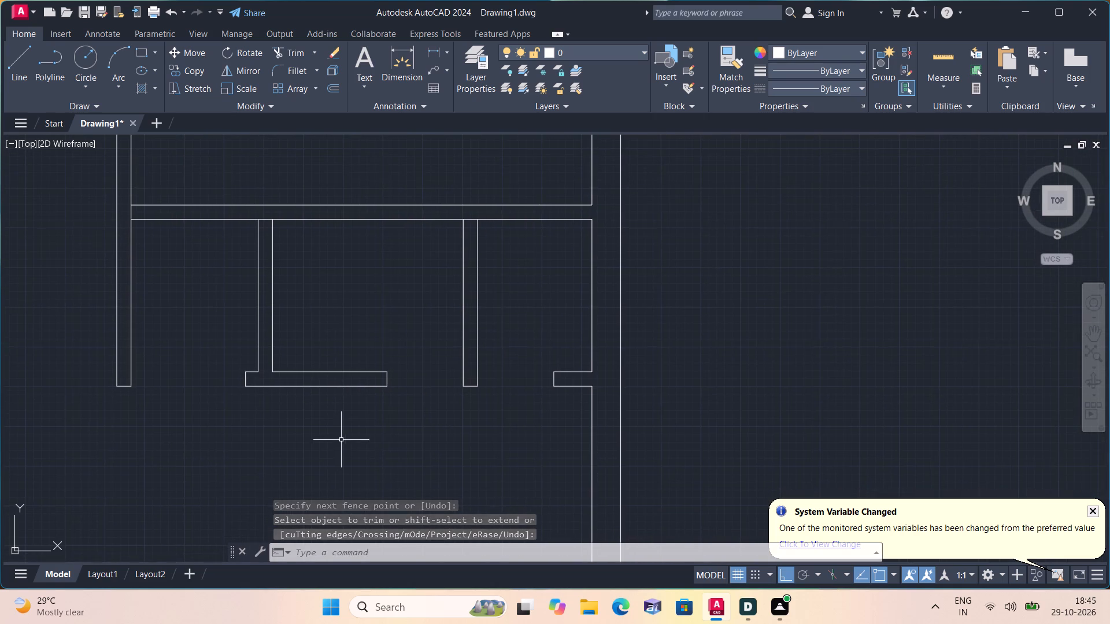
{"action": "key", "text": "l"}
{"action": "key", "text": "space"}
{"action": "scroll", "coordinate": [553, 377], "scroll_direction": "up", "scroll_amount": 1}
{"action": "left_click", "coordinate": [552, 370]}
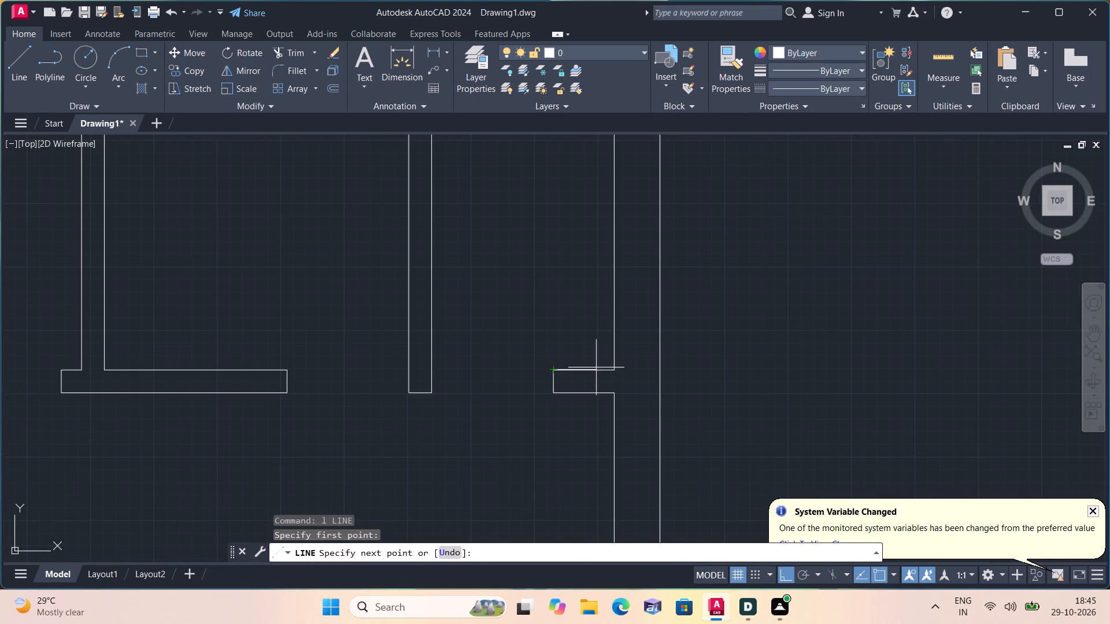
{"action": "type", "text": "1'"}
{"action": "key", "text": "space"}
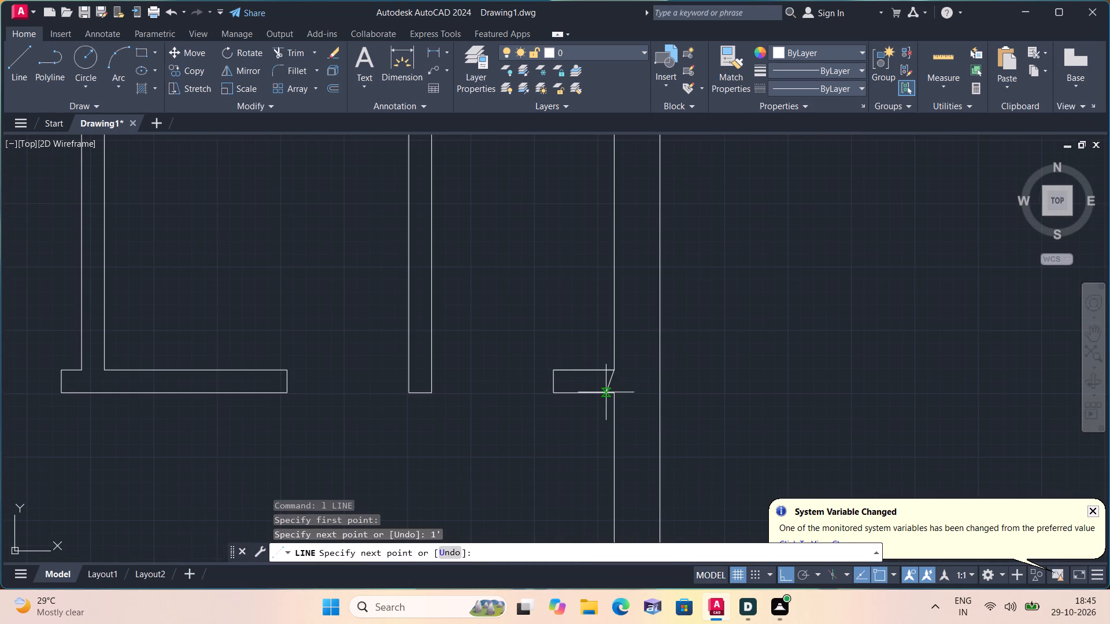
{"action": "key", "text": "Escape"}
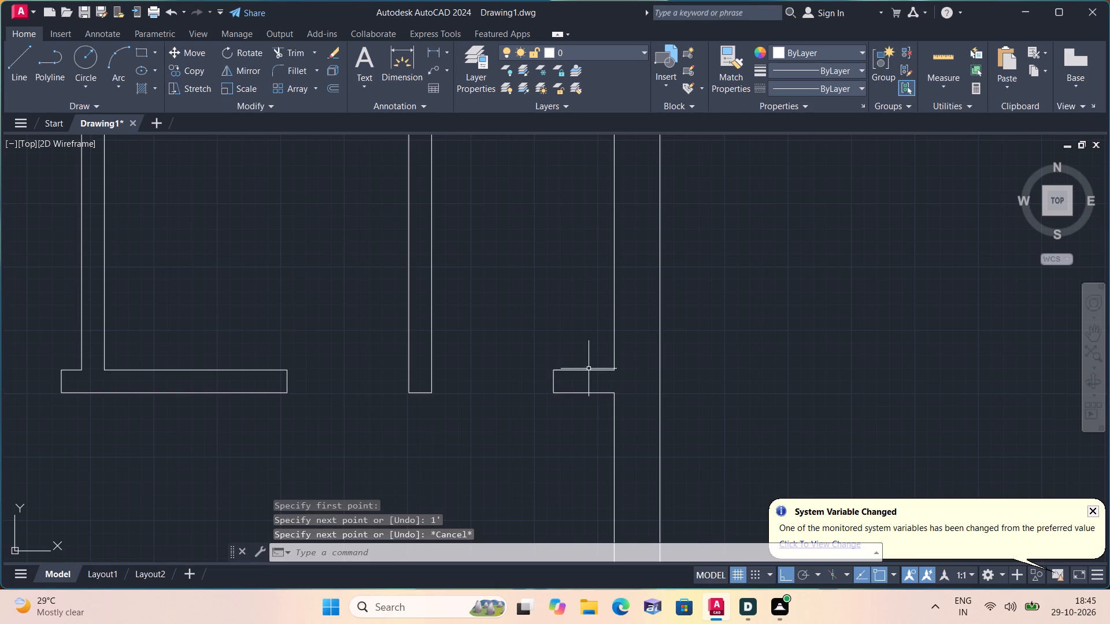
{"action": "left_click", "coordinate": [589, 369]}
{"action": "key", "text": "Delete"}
Trim the upper horizontal partition's lower line at both short partition junctions and from the left short partition to the long vertical partition.
{"action": "scroll", "coordinate": [506, 388], "scroll_direction": "down", "scroll_amount": 1}
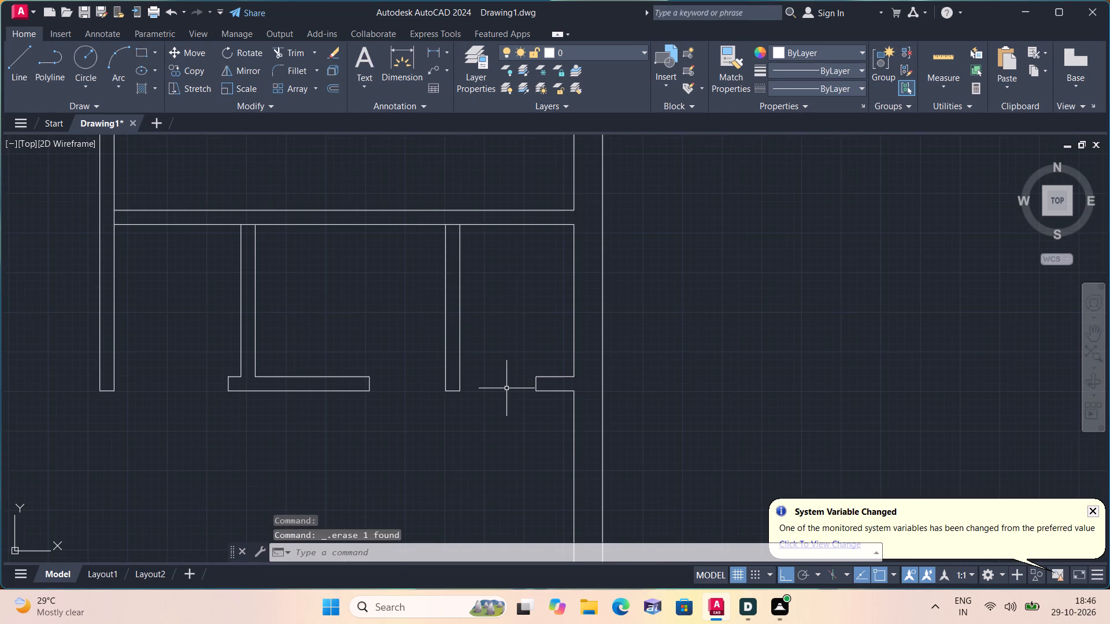
{"action": "scroll", "coordinate": [426, 429], "scroll_direction": "down", "scroll_amount": 1}
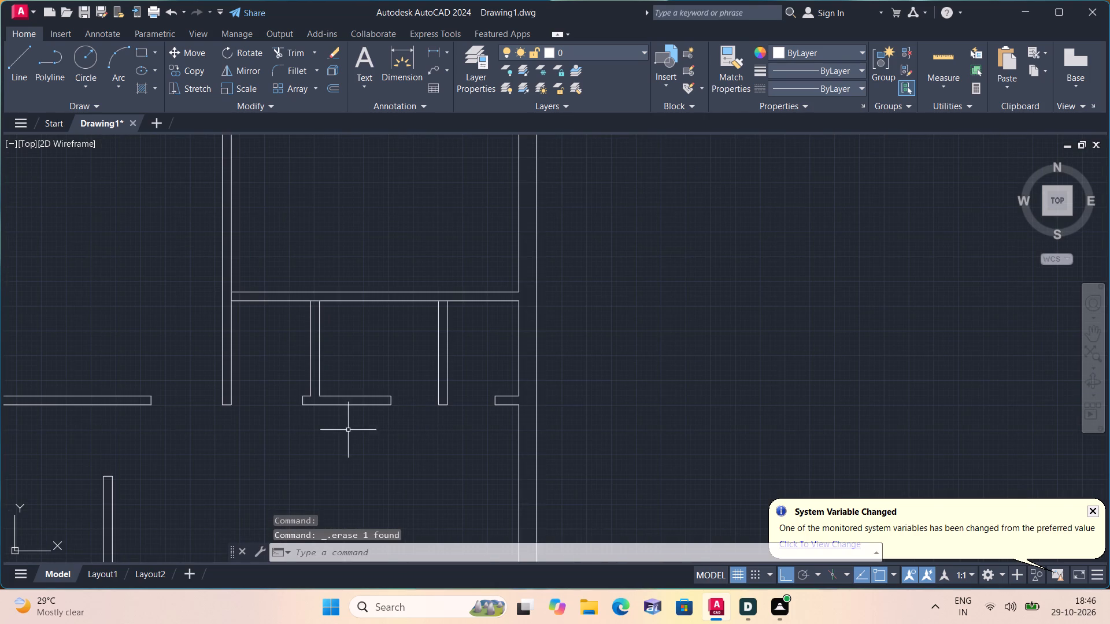
{"action": "middle_click_drag", "start_coordinate": [327, 426], "coordinate": [351, 396]}
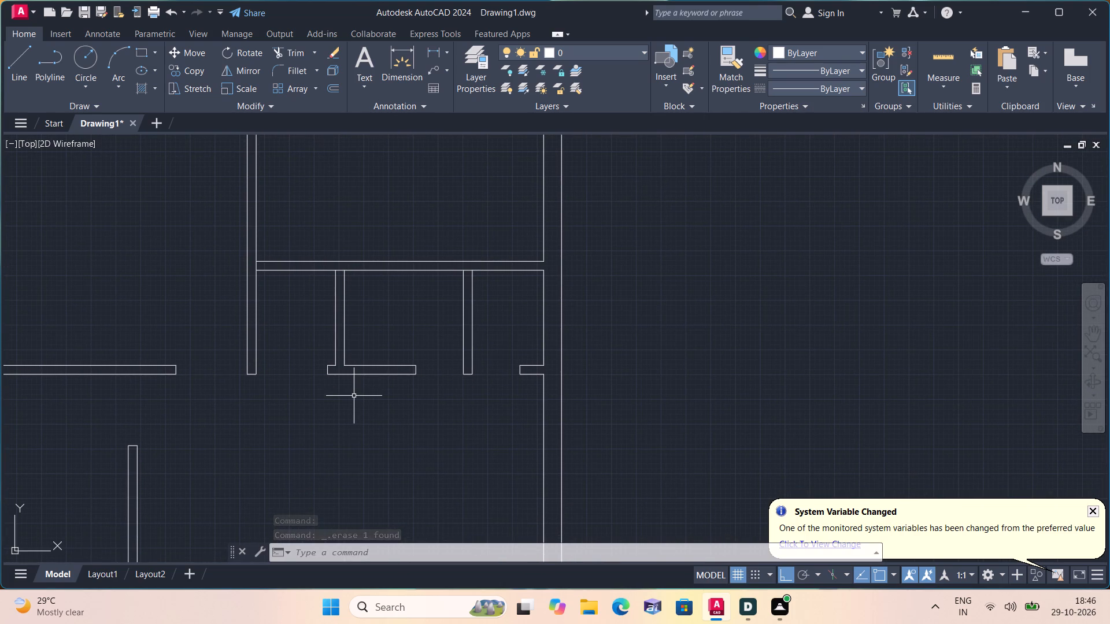
{"action": "key", "text": "space"}
{"action": "key", "text": "Escape"}
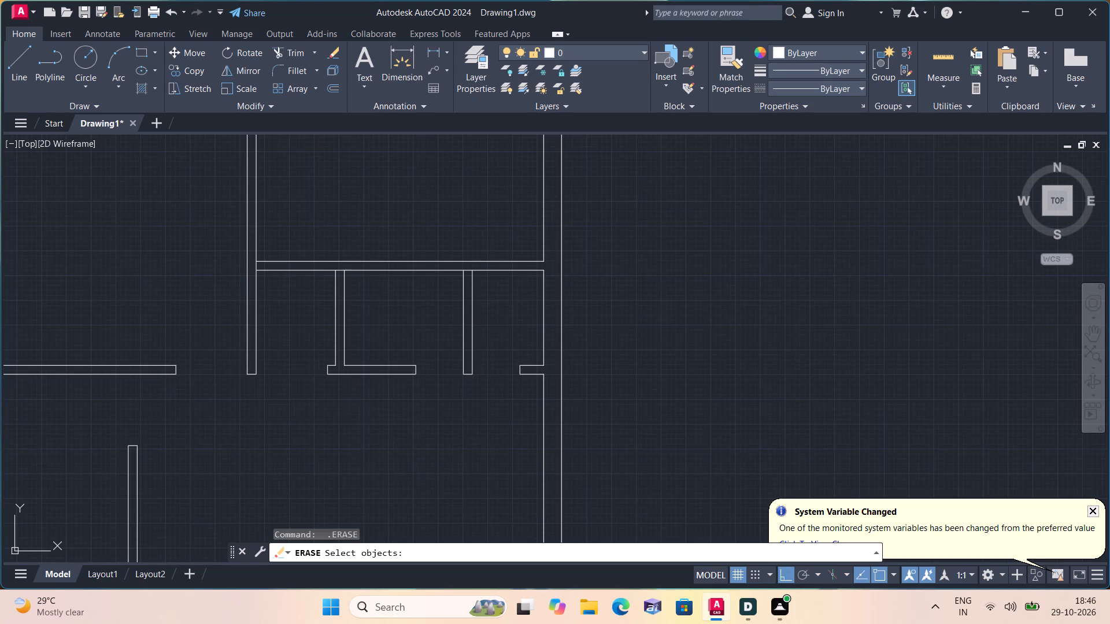
{"action": "key", "text": "t"}
{"action": "type", "text": "rim"}
{"action": "key", "text": "space"}
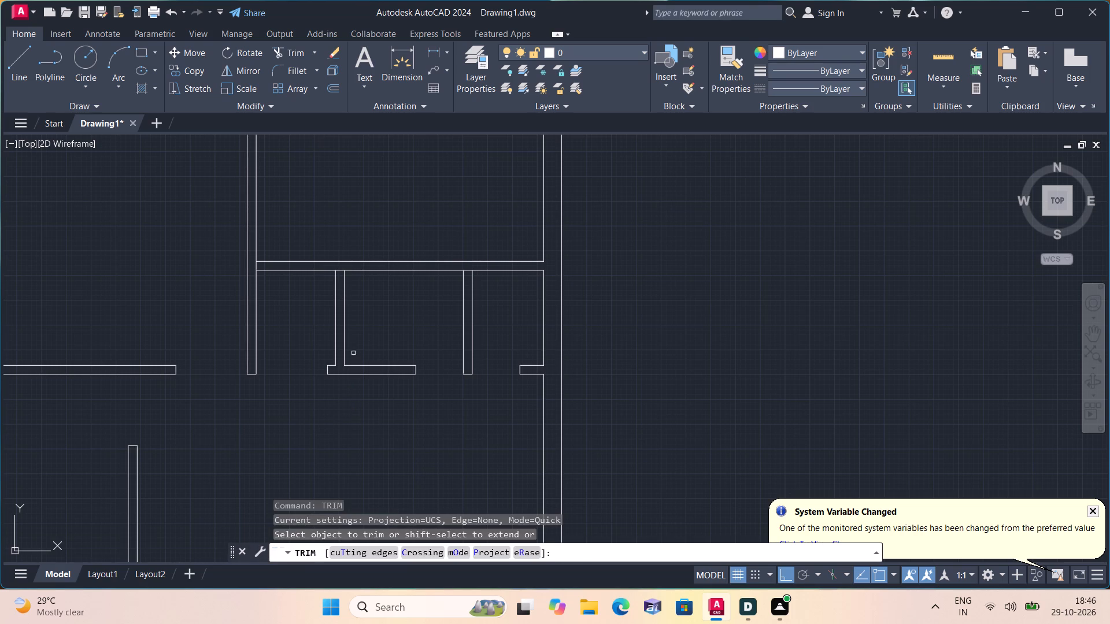
{"action": "left_click", "coordinate": [343, 268]}
{"action": "left_click", "coordinate": [316, 273]}
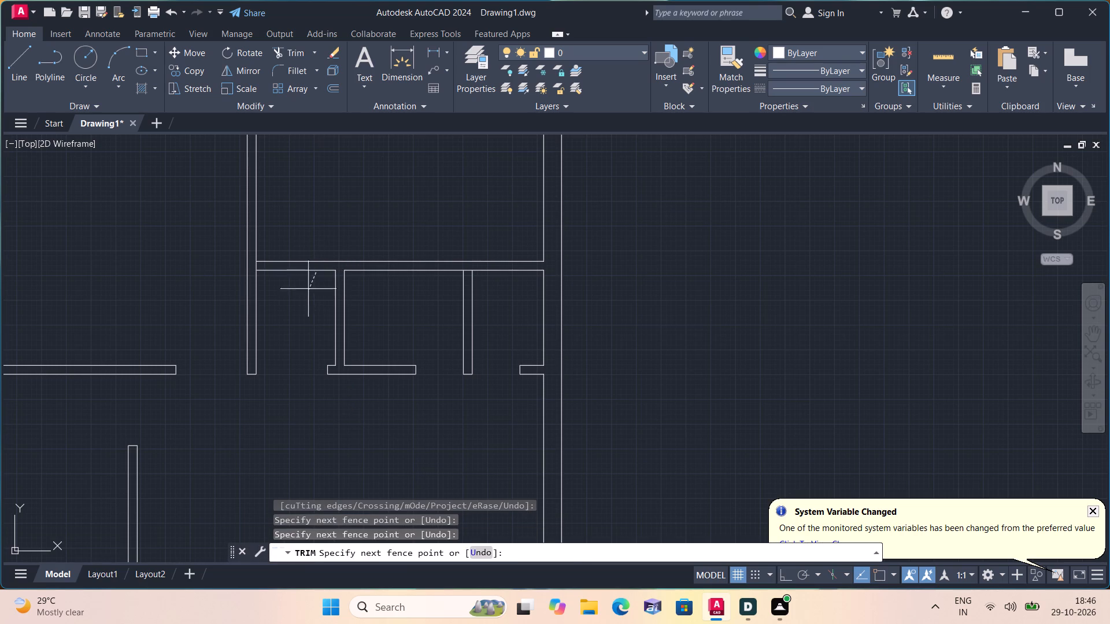
{"action": "left_click", "coordinate": [302, 269]}
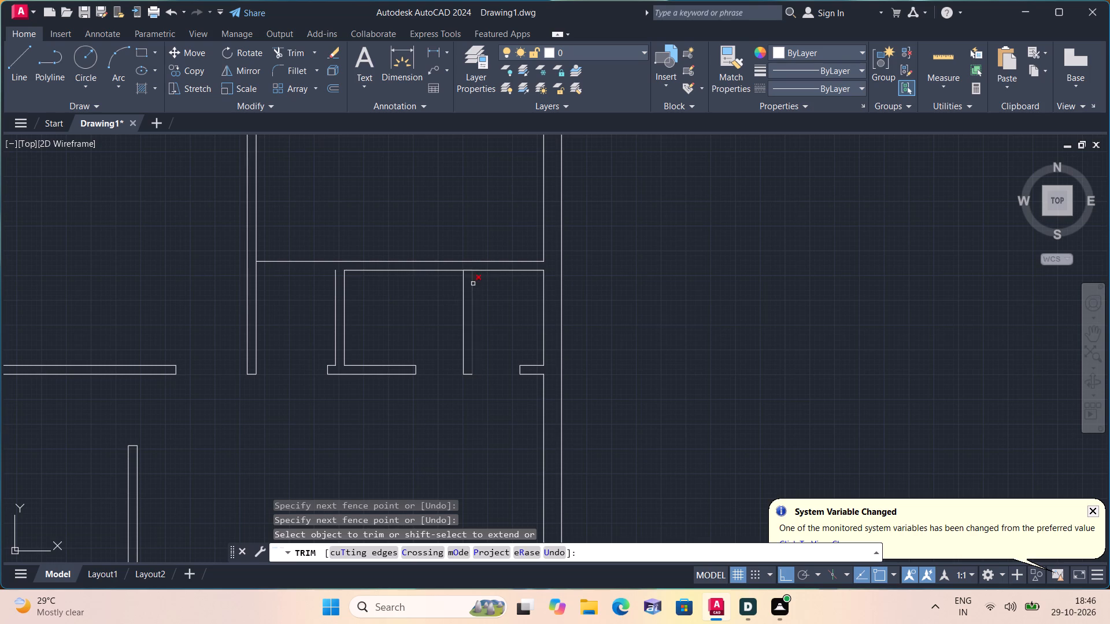
{"action": "left_click", "coordinate": [468, 269]}
{"action": "key", "text": "space"}
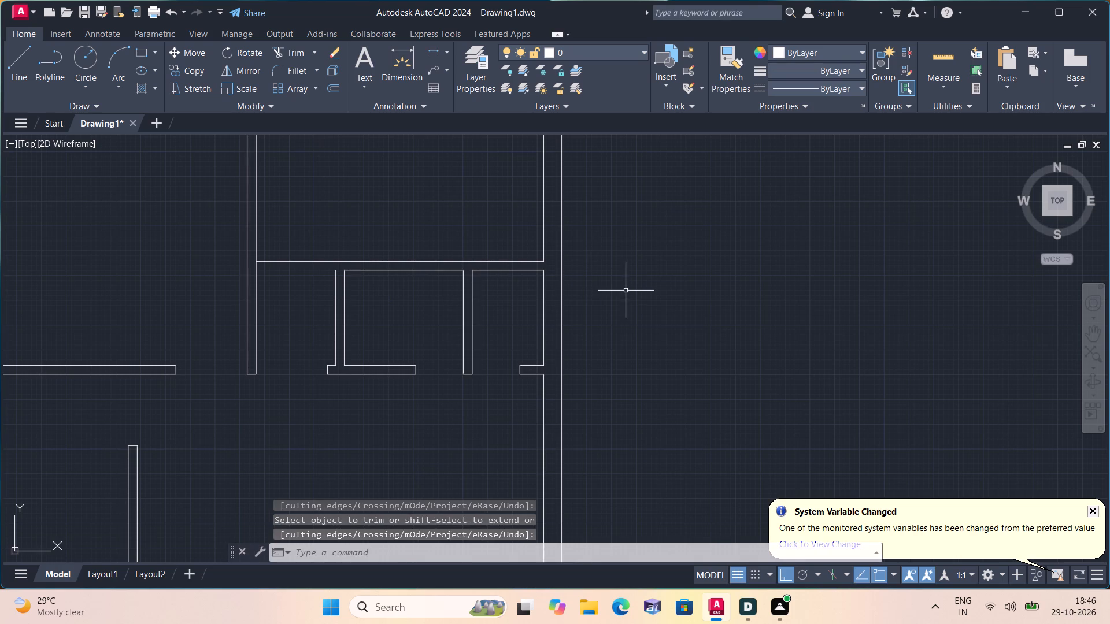
Extend the left short partition's left line up to the upper horizontal partition's top line.
{"action": "type", "text": "exte"}
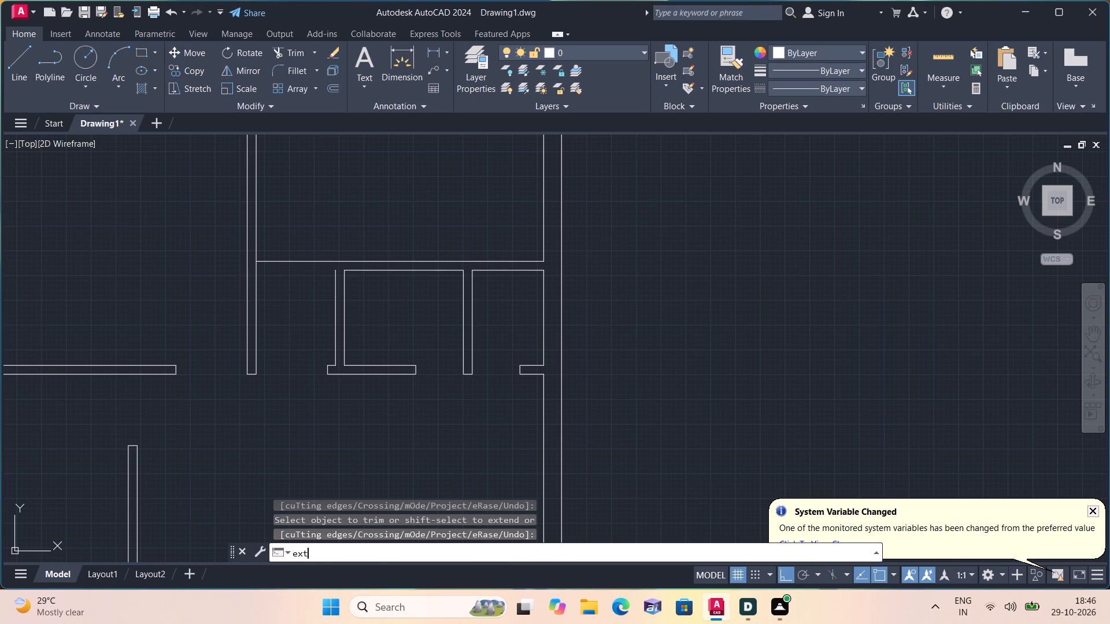
{"action": "key", "text": "space"}
{"action": "left_click", "coordinate": [336, 287]}
{"action": "key", "text": "space"}
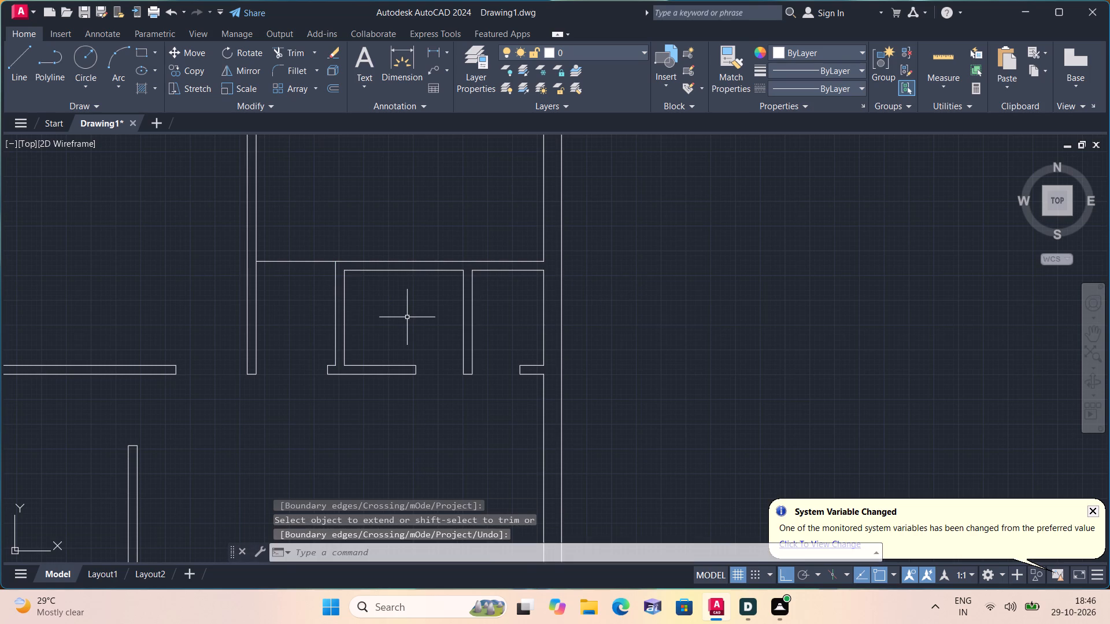
Trim the upper horizontal partition's top line between the long vertical partition and the left short partition.
{"action": "key", "text": "t"}
{"action": "type", "text": "rim"}
{"action": "key", "text": "space"}
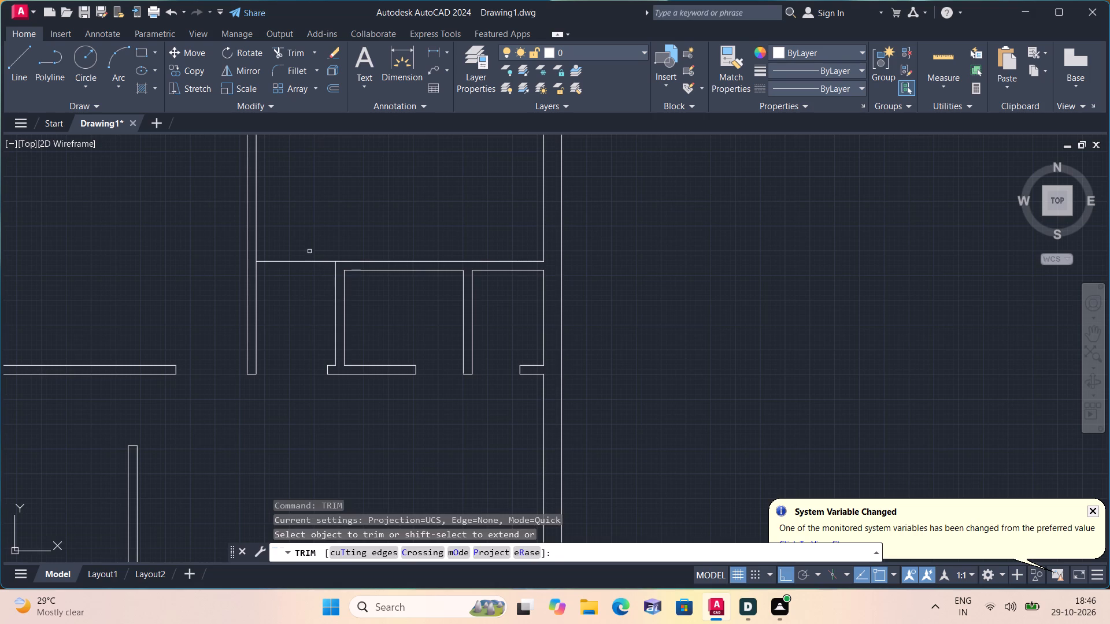
{"action": "left_click_drag", "start_coordinate": [309, 251], "coordinate": [308, 297]}
{"action": "key", "text": "space"}
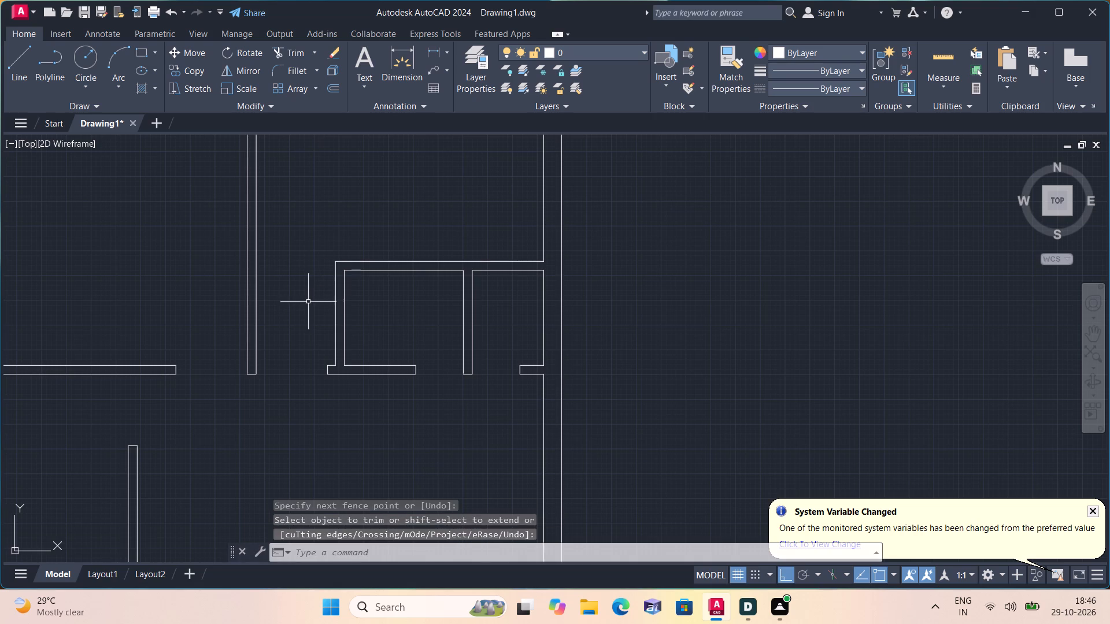
Offset the right outer wall's inner line 10' inward, across the lower part of the plan.
{"action": "scroll", "coordinate": [308, 302], "scroll_direction": "down", "scroll_amount": 1}
{"action": "middle_click_drag", "start_coordinate": [314, 352], "coordinate": [352, 224]}
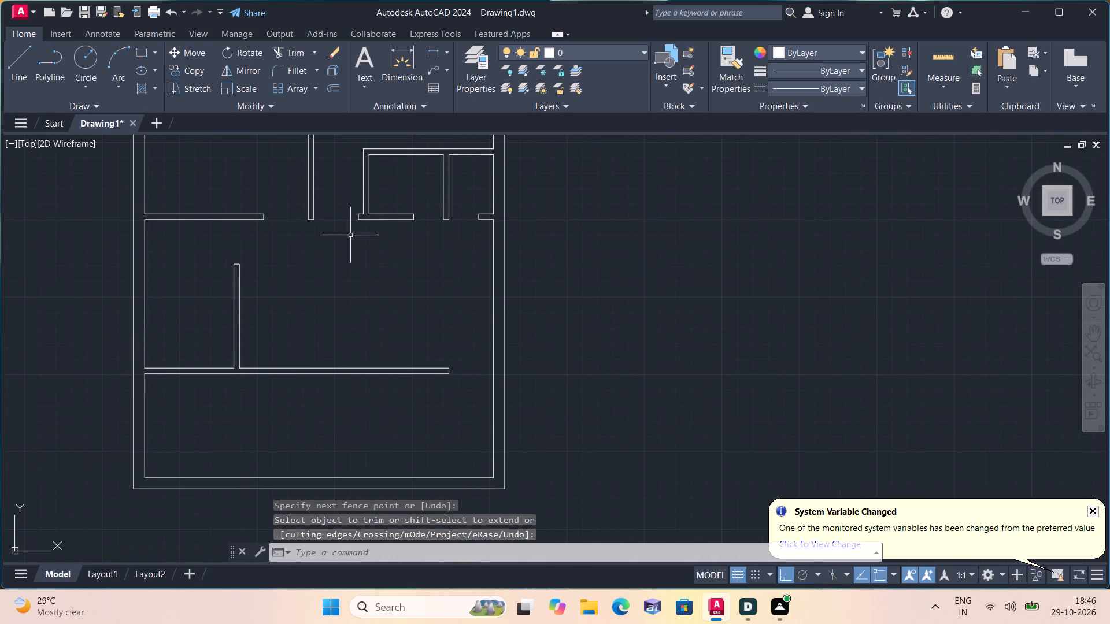
{"action": "middle_click_drag", "start_coordinate": [342, 295], "coordinate": [351, 265]}
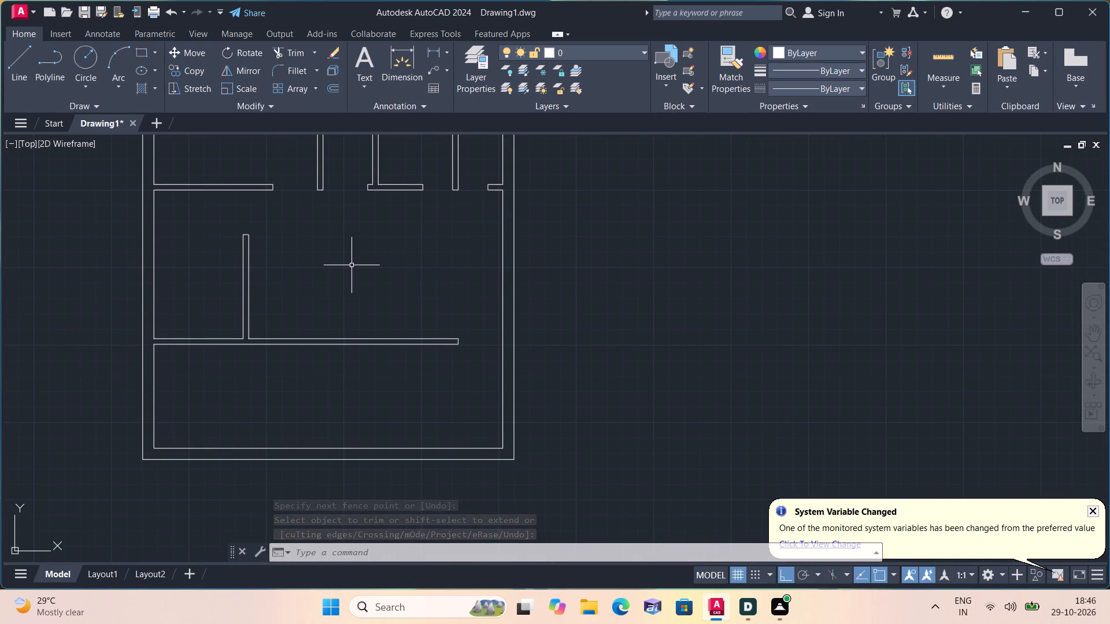
{"action": "middle_click_drag", "start_coordinate": [365, 292], "coordinate": [322, 236]}
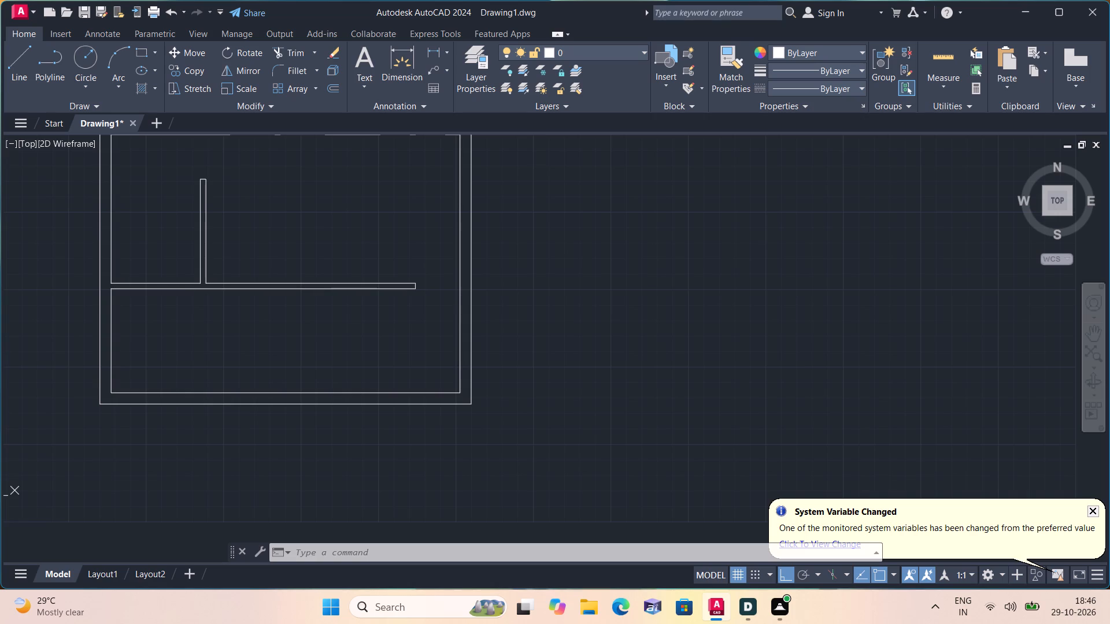
{"action": "type", "text": "offset 10'"}
{"action": "key", "text": "space"}
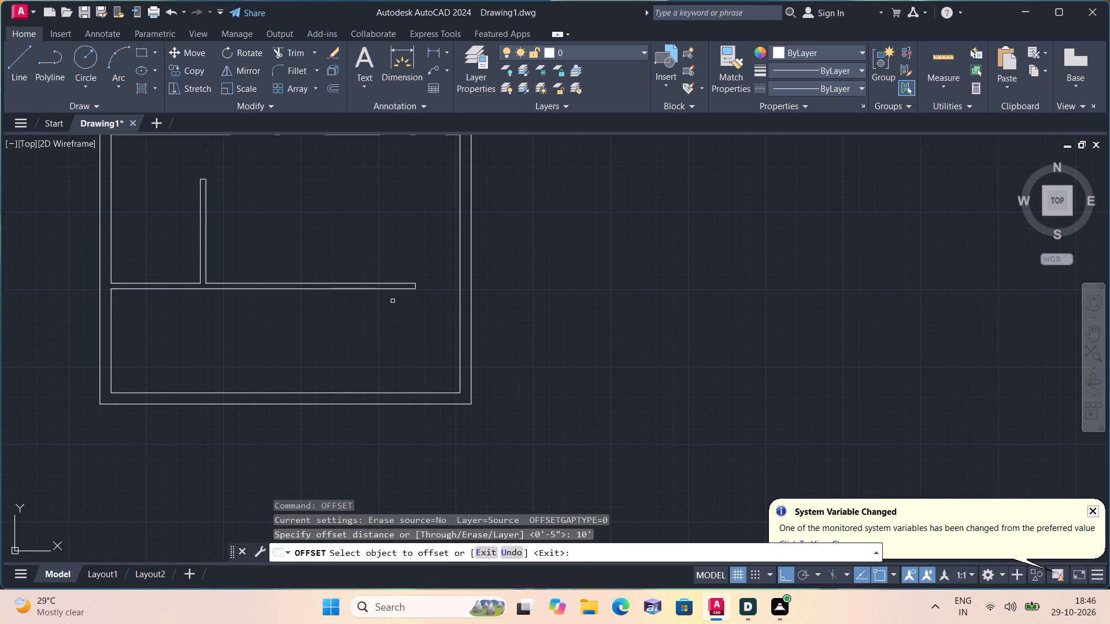
{"action": "scroll", "coordinate": [417, 317], "scroll_direction": "down", "scroll_amount": 1}
{"action": "left_click", "coordinate": [445, 330]}
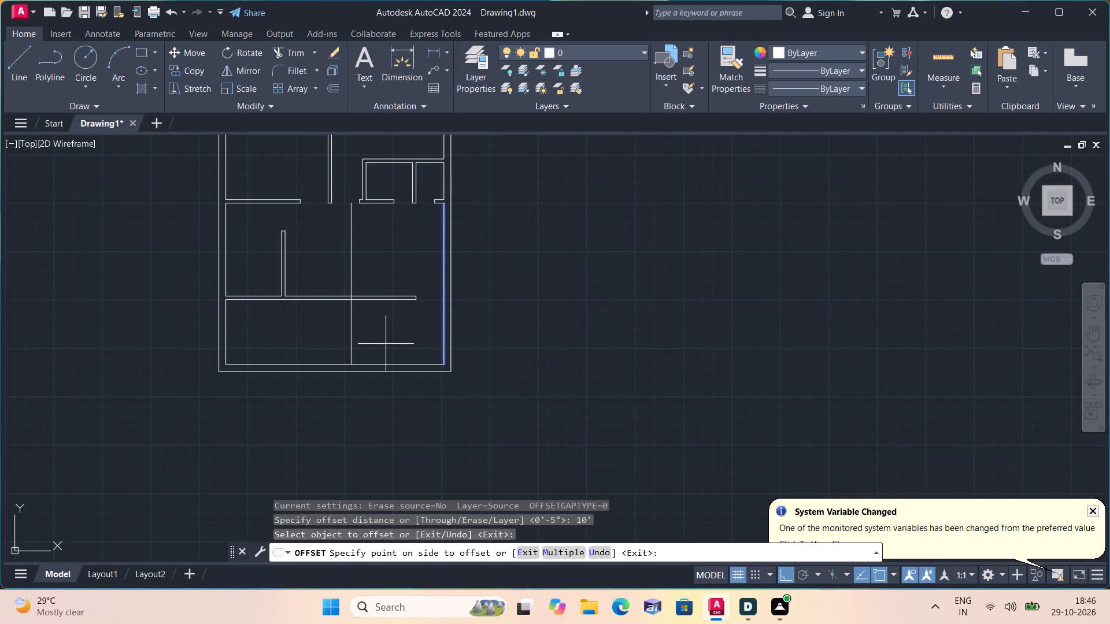
{"action": "left_click", "coordinate": [386, 344]}
{"action": "key", "text": "space"}
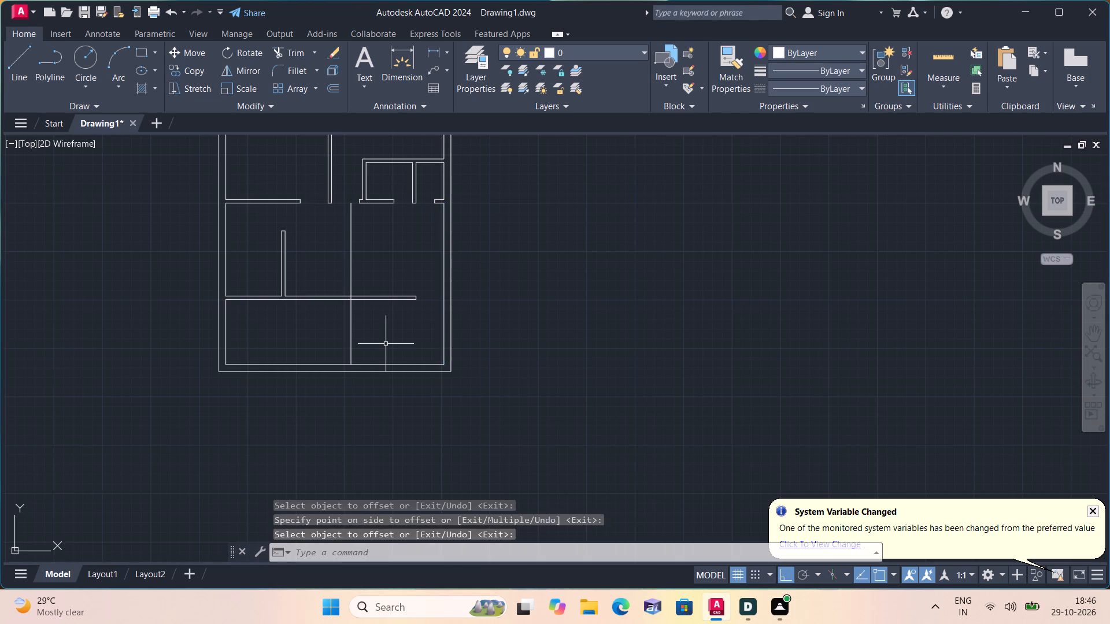
Trim the new vertical line above and within the lower horizontal partition, keeping only the part in the bottom room.
{"action": "type", "text": "trim"}
{"action": "key", "text": "space"}
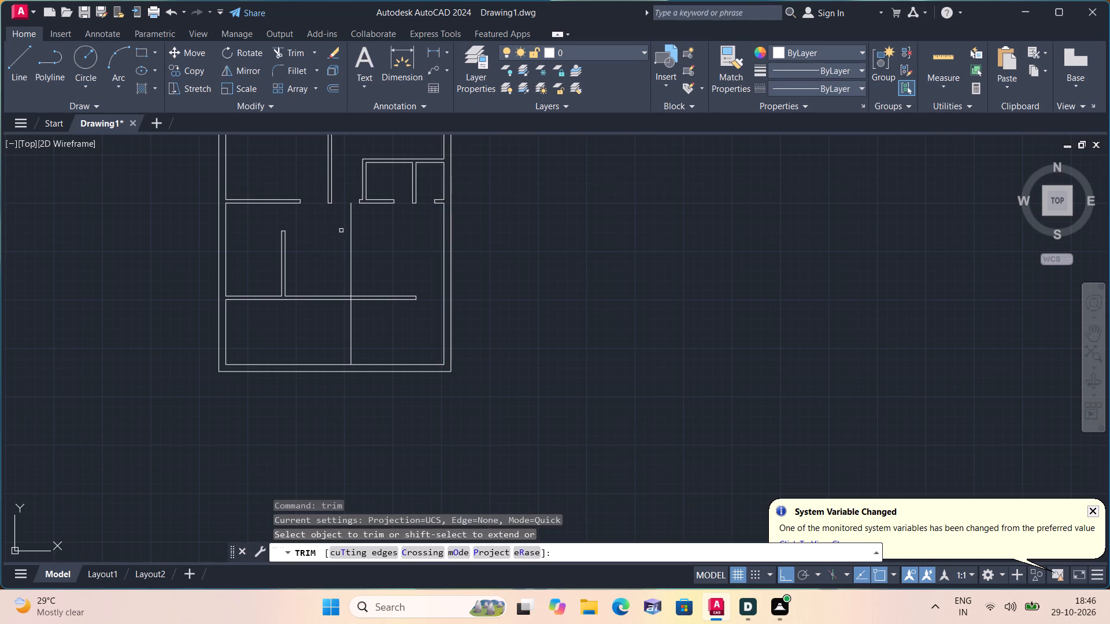
{"action": "left_click_drag", "start_coordinate": [342, 239], "coordinate": [398, 261]}
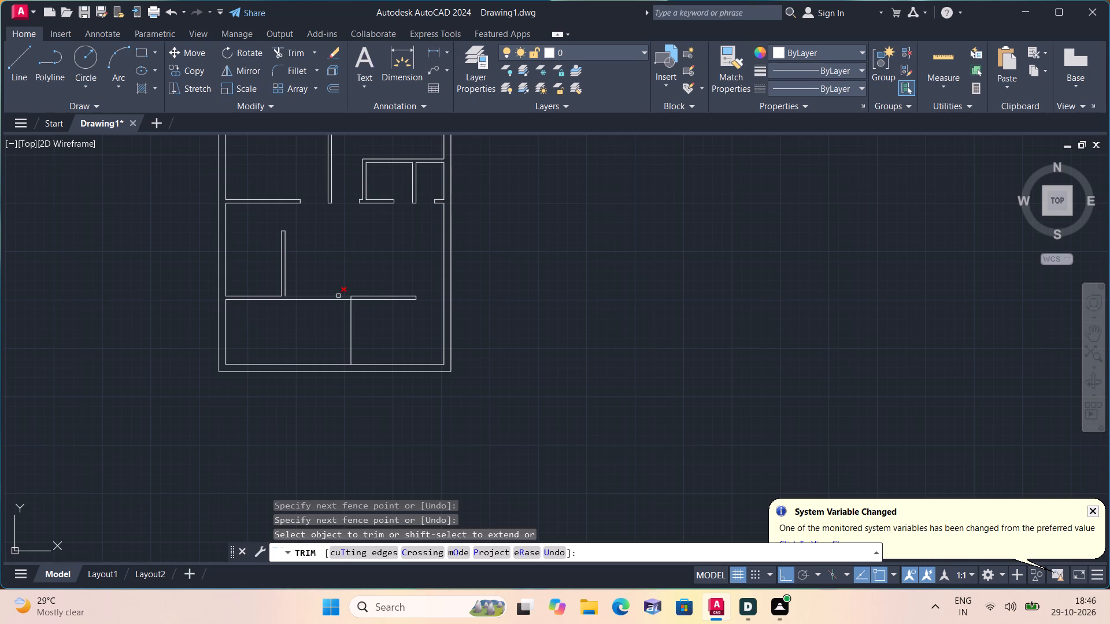
{"action": "scroll", "coordinate": [338, 296], "scroll_direction": "up", "scroll_amount": 3}
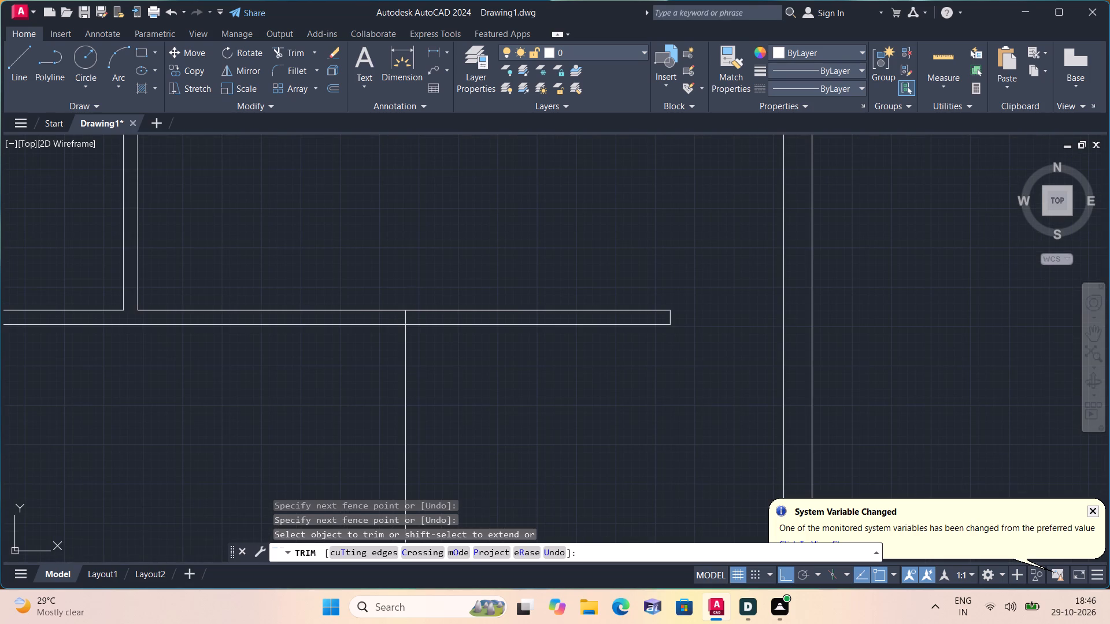
{"action": "left_click", "coordinate": [413, 318]}
{"action": "left_click", "coordinate": [402, 318]}
{"action": "scroll", "coordinate": [437, 327], "scroll_direction": "down", "scroll_amount": 2}
{"action": "key", "text": "space"}
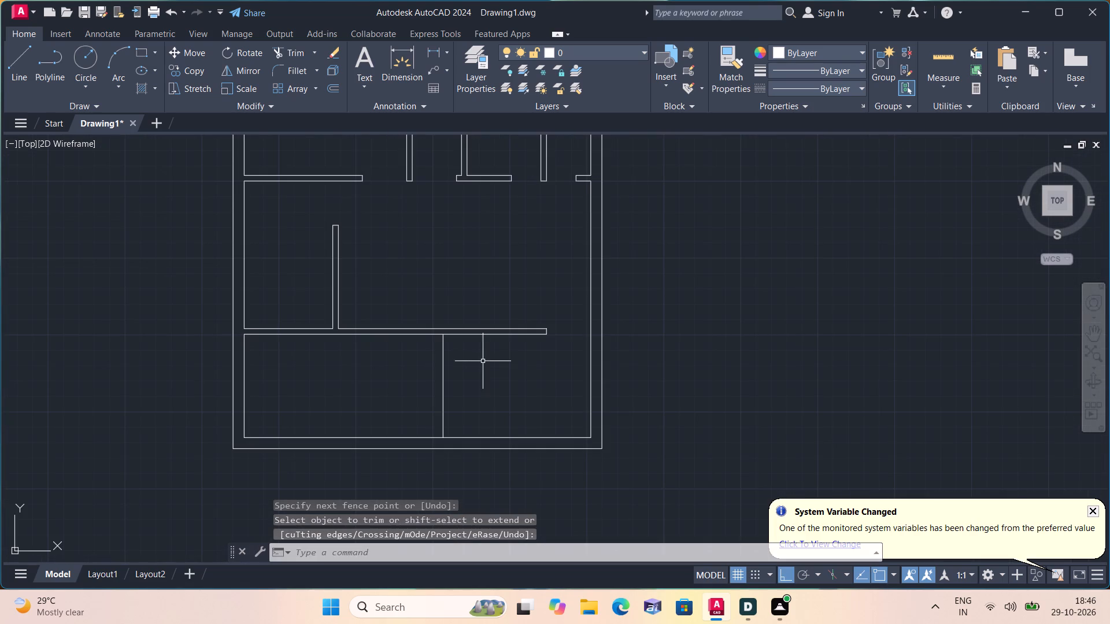
Draw a horizontal line about 11' long leftward from the midpoint of the bottom room's vertical line.
{"action": "middle_click_drag", "start_coordinate": [480, 362], "coordinate": [491, 343]}
{"action": "key", "text": "l"}
{"action": "key", "text": "space"}
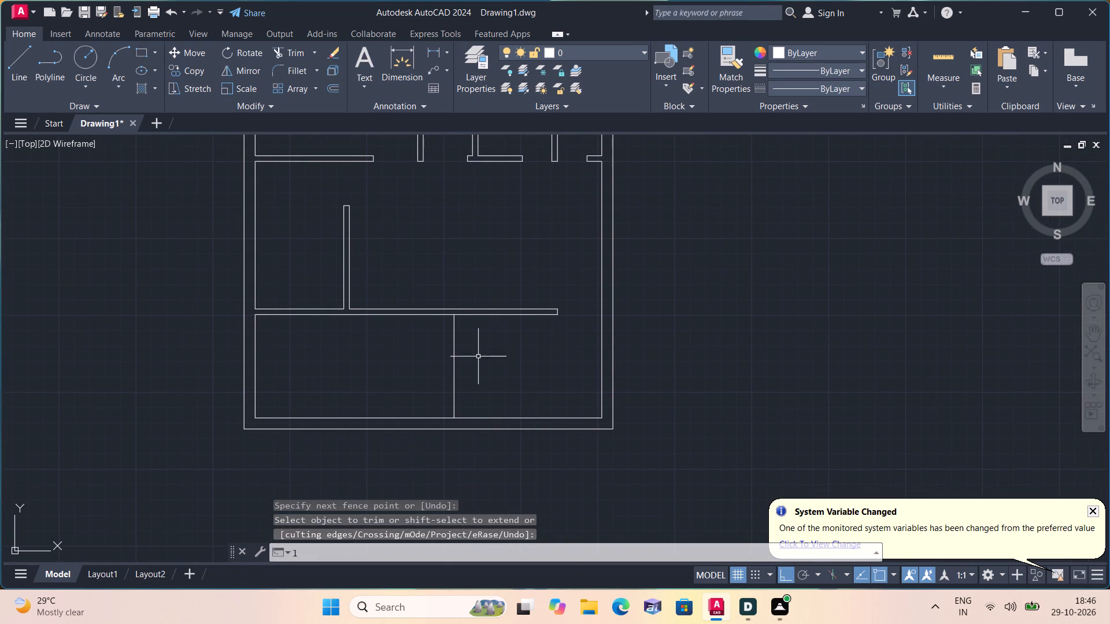
{"action": "left_click", "coordinate": [452, 367]}
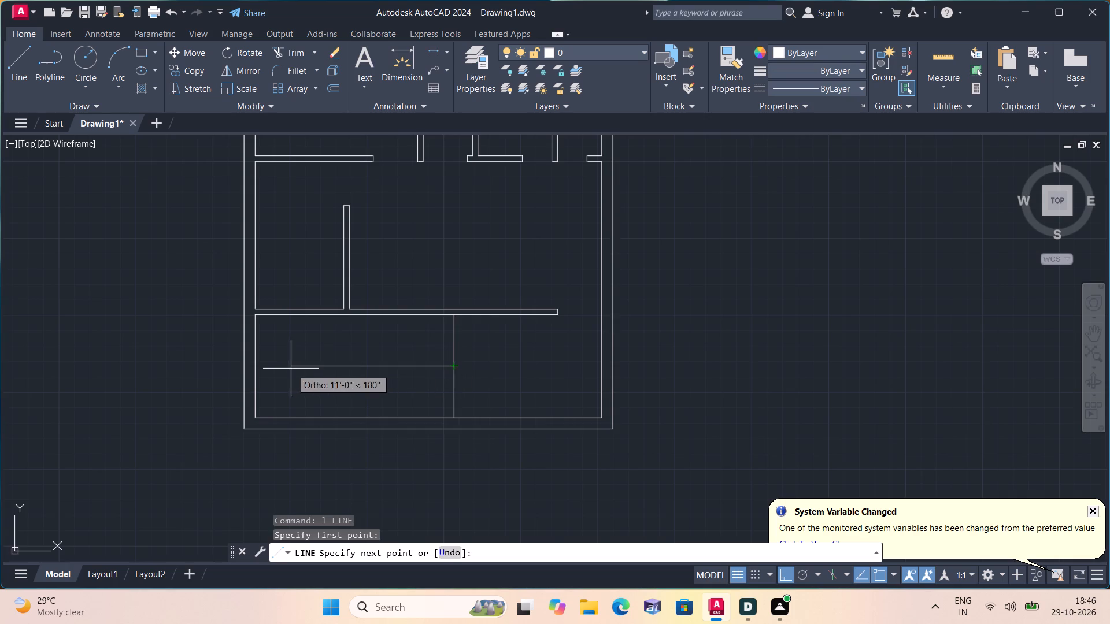
{"action": "left_click", "coordinate": [291, 369]}
{"action": "key", "text": "space"}
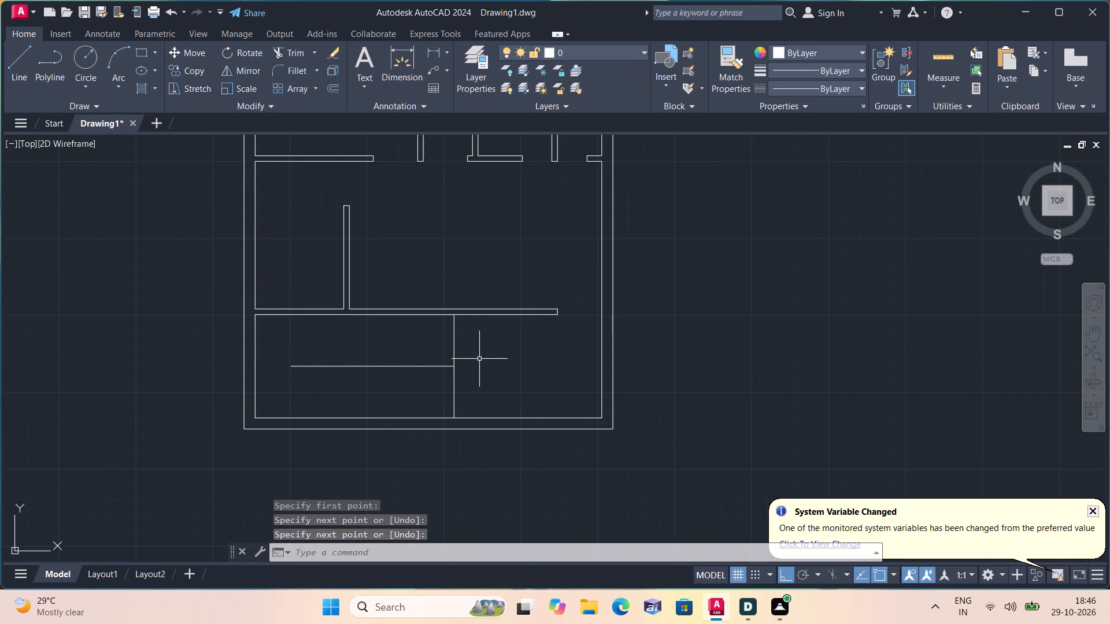
{"action": "type", "text": "offset"}
{"action": "key", "text": "Escape"}
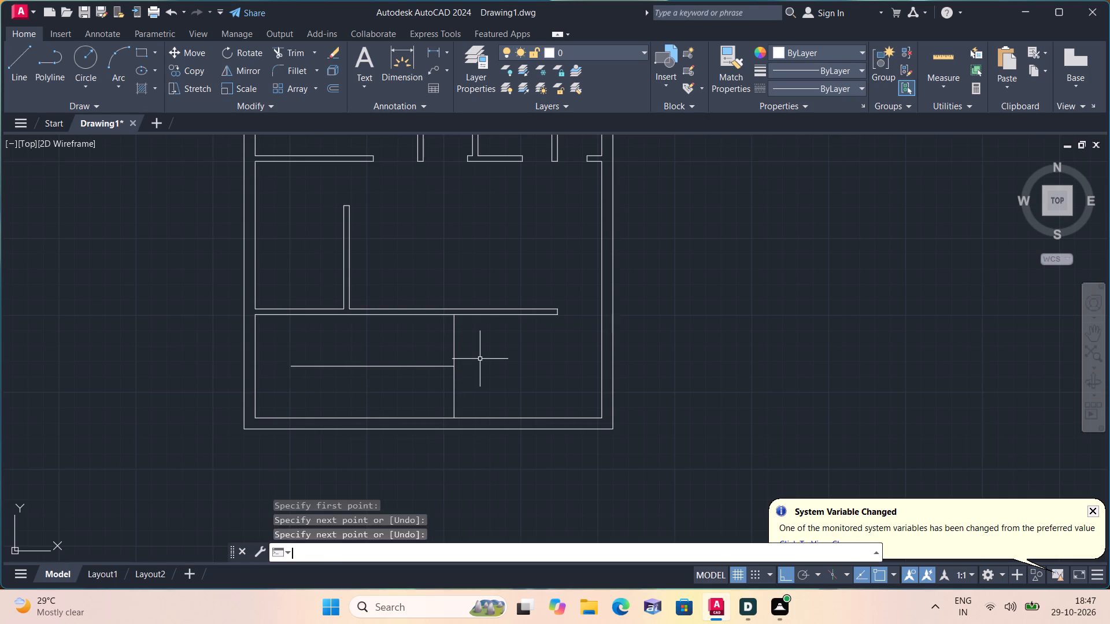
Trim the upper half of the bottom room's vertical line, above the new horizontal line.
{"action": "type", "text": "trim"}
{"action": "key", "text": "space"}
{"action": "left_click_drag", "start_coordinate": [478, 343], "coordinate": [404, 339]}
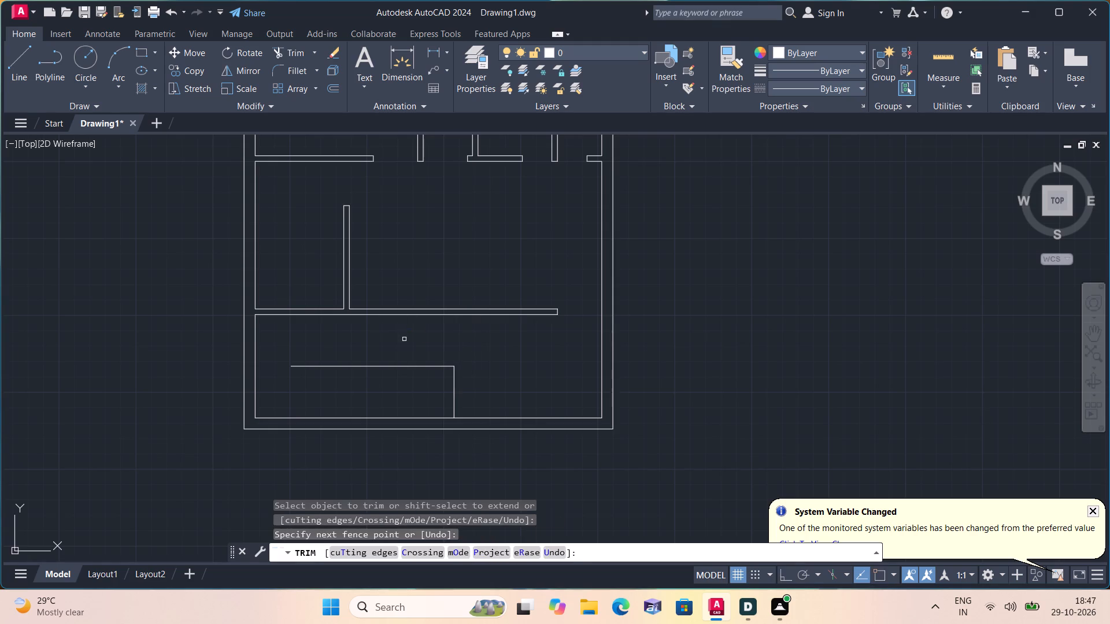
{"action": "key", "text": "space"}
Offset the short vertical line leftward at 10" spacing to make the first four stair tread lines.
{"action": "type", "text": "offset 10:"}
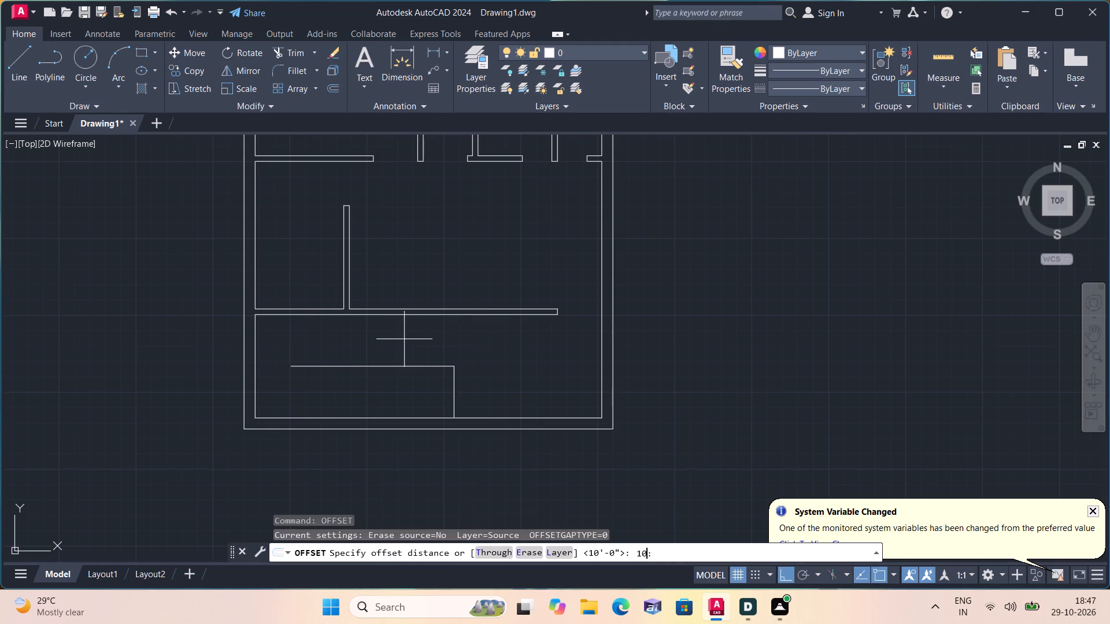
{"action": "key", "text": "BackSpace"}
{"action": "key", "text": "shift+quotedbl"}
{"action": "key", "text": "space"}
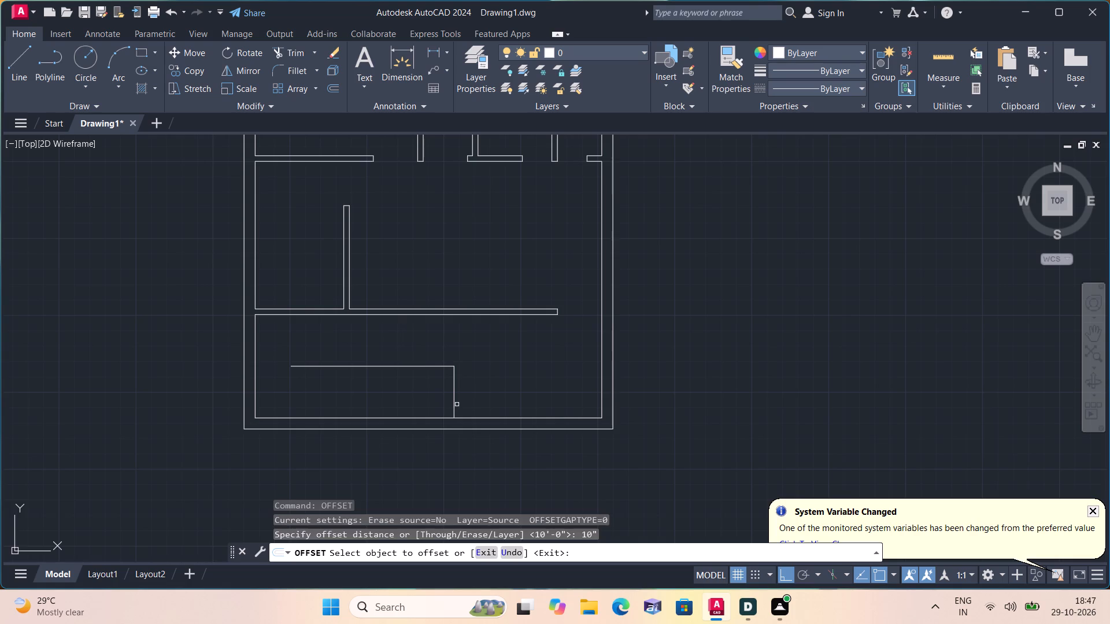
{"action": "left_click", "coordinate": [456, 403]}
{"action": "left_click", "coordinate": [452, 396]}
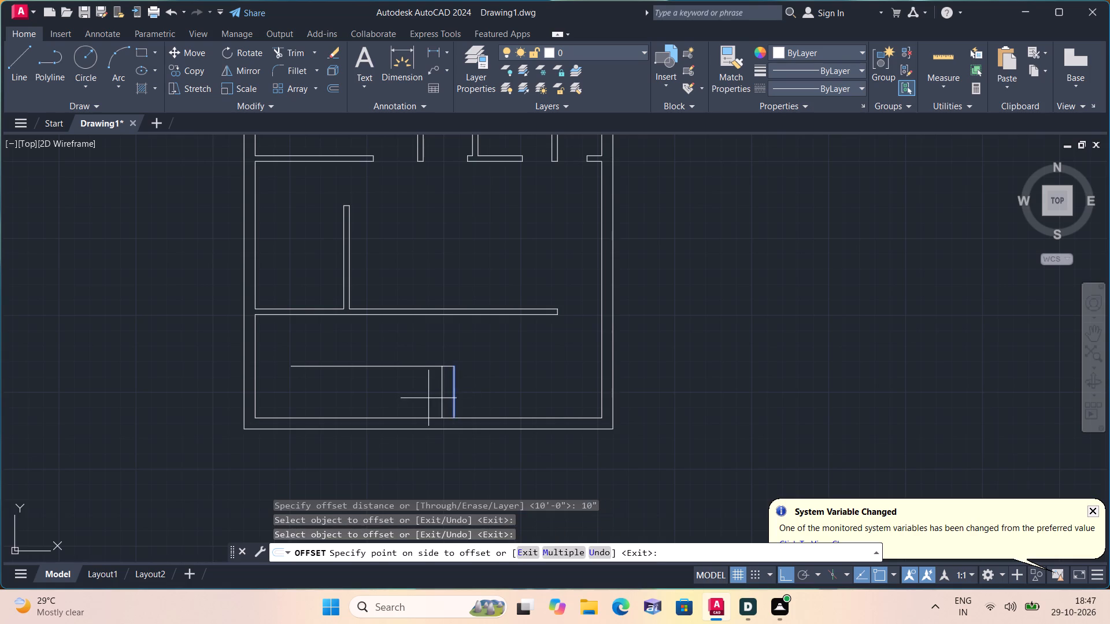
{"action": "left_click", "coordinate": [428, 398]}
{"action": "left_click", "coordinate": [441, 398]}
{"action": "left_click", "coordinate": [408, 396]}
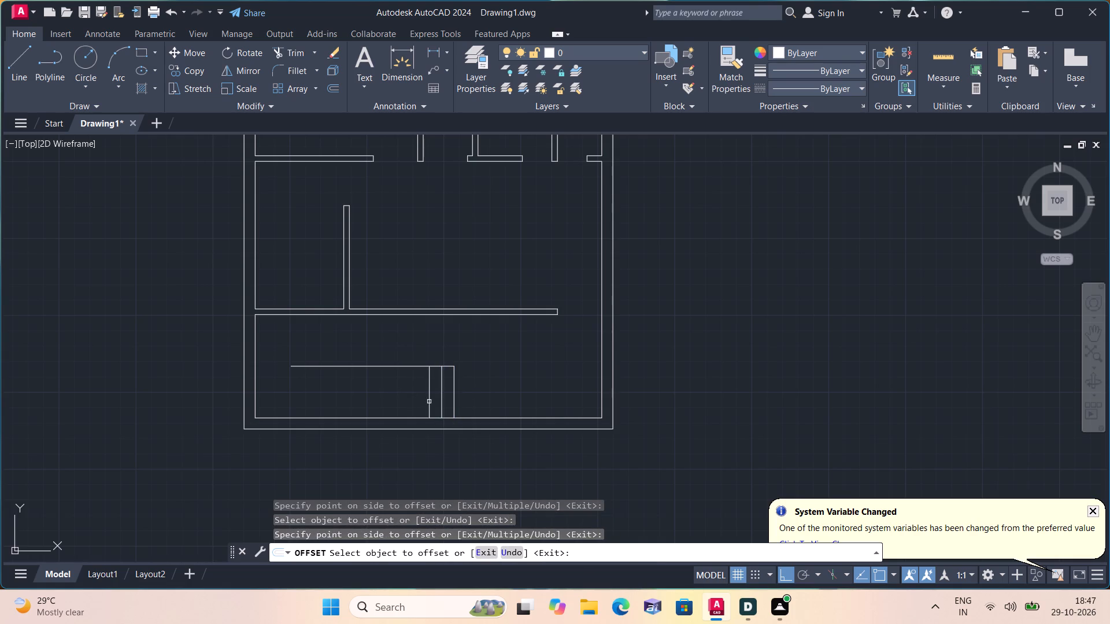
{"action": "left_click", "coordinate": [429, 402]}
{"action": "left_click", "coordinate": [399, 395]}
{"action": "left_click", "coordinate": [417, 397]}
{"action": "left_click", "coordinate": [395, 396]}
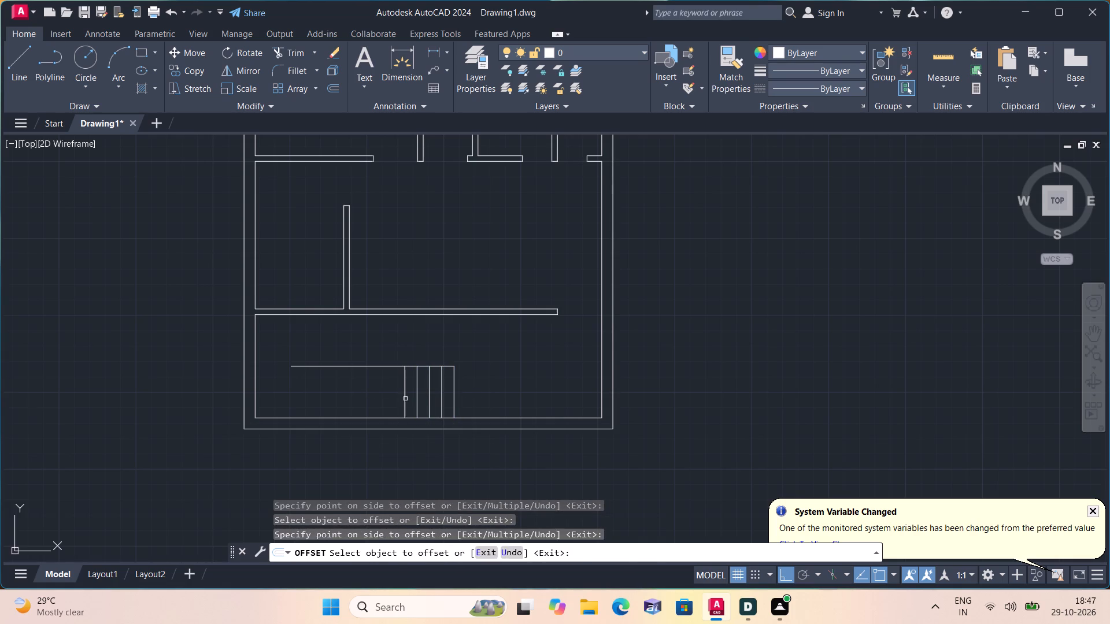
Offset six more stair tread lines leftward at 10" spacing, each from the previous one.
{"action": "left_click", "coordinate": [405, 399]}
{"action": "left_click", "coordinate": [367, 399]}
{"action": "left_click", "coordinate": [393, 401]}
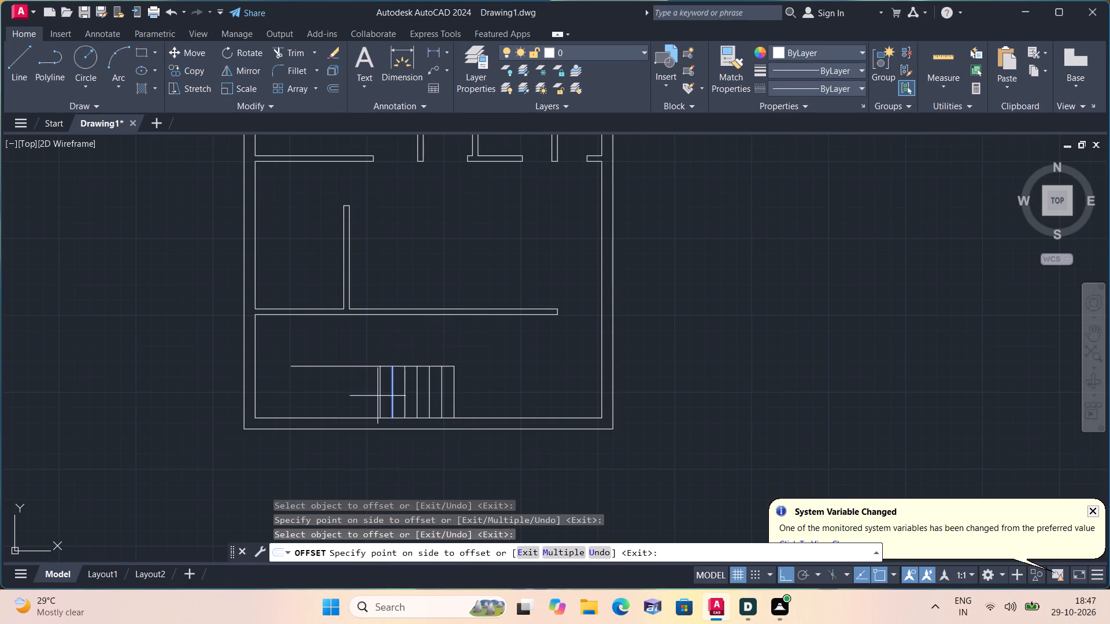
{"action": "left_click", "coordinate": [371, 396]}
{"action": "left_click", "coordinate": [379, 400]}
{"action": "left_click", "coordinate": [354, 398]}
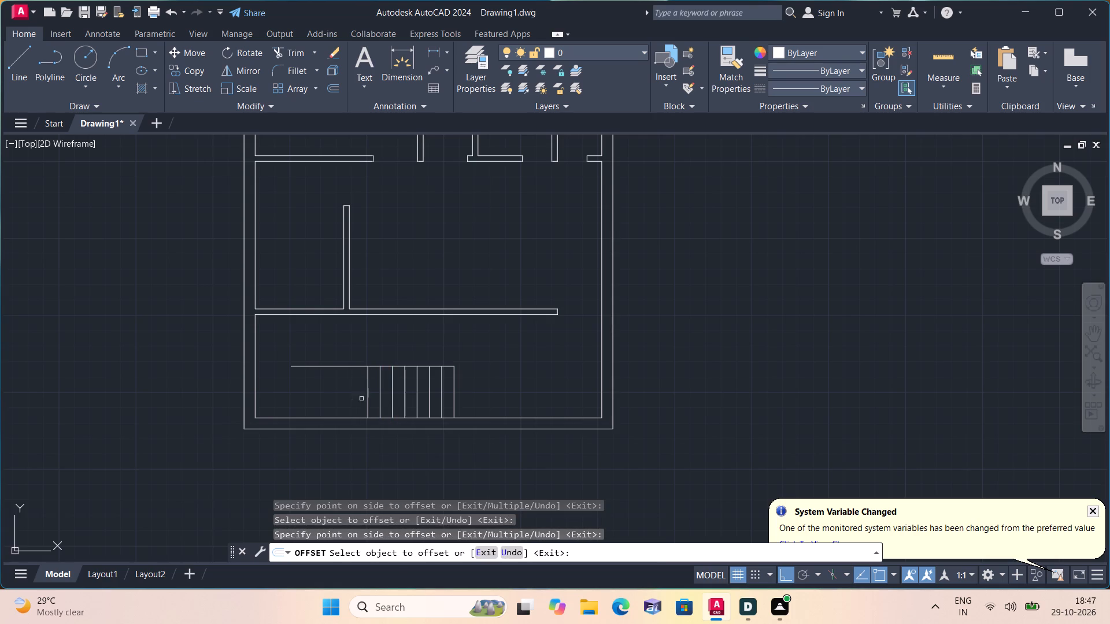
{"action": "left_click", "coordinate": [367, 399]}
{"action": "left_click", "coordinate": [341, 392]}
{"action": "left_click", "coordinate": [356, 396]}
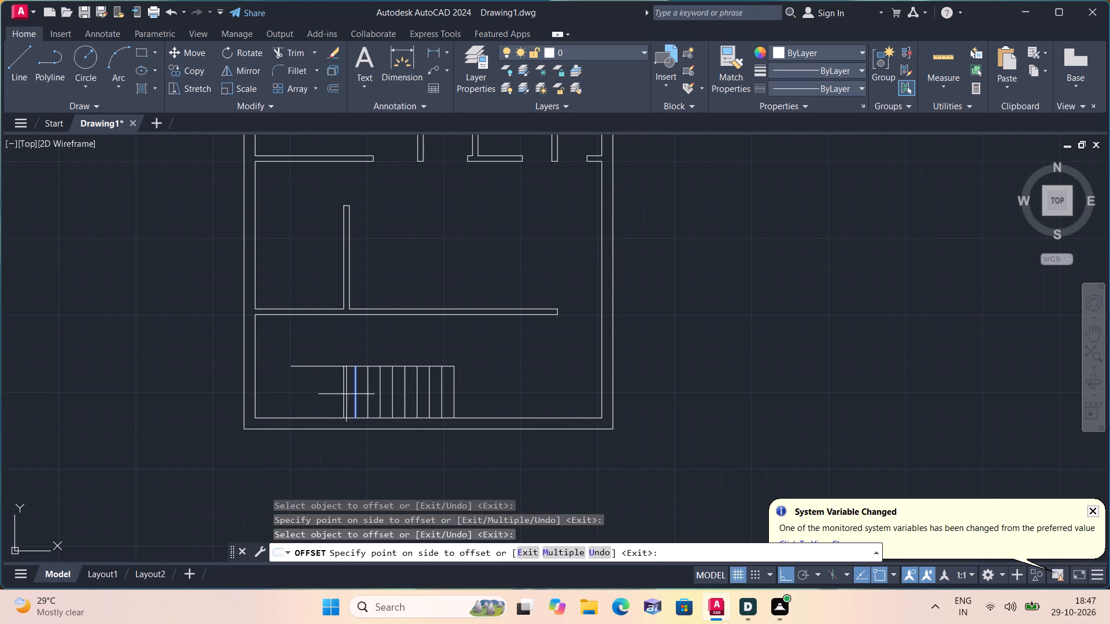
{"action": "left_click", "coordinate": [330, 392]}
{"action": "left_click", "coordinate": [343, 399]}
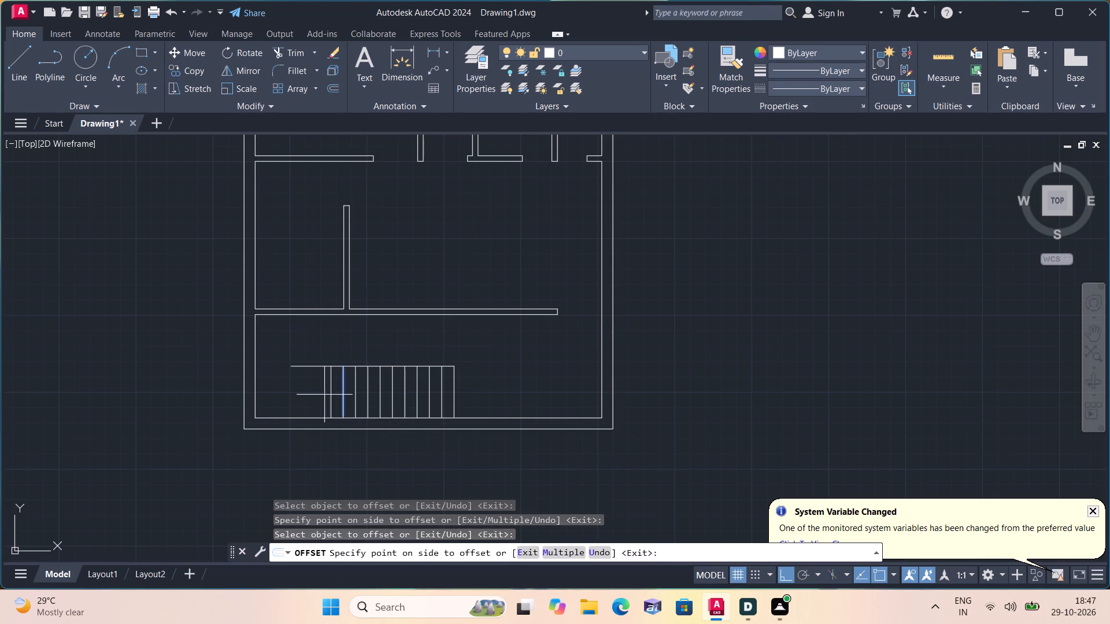
{"action": "left_click", "coordinate": [324, 394]}
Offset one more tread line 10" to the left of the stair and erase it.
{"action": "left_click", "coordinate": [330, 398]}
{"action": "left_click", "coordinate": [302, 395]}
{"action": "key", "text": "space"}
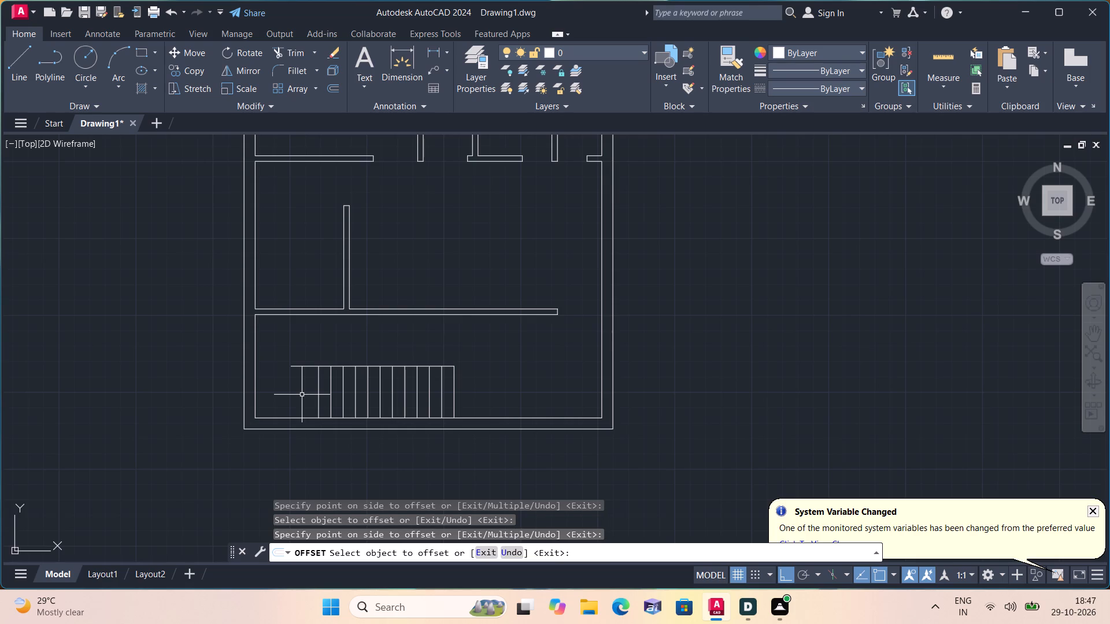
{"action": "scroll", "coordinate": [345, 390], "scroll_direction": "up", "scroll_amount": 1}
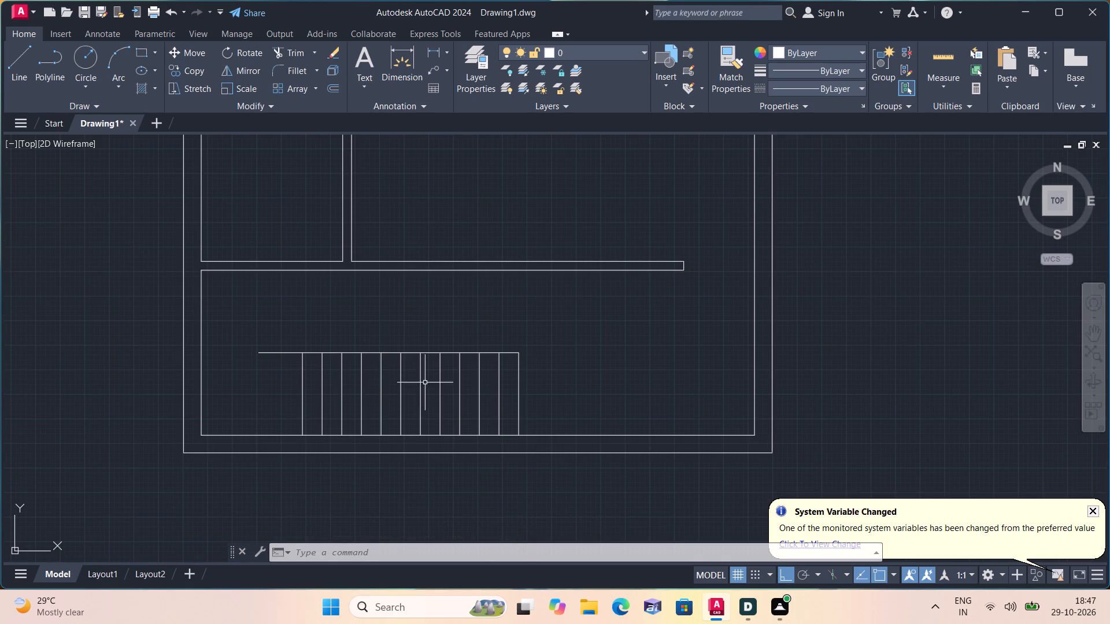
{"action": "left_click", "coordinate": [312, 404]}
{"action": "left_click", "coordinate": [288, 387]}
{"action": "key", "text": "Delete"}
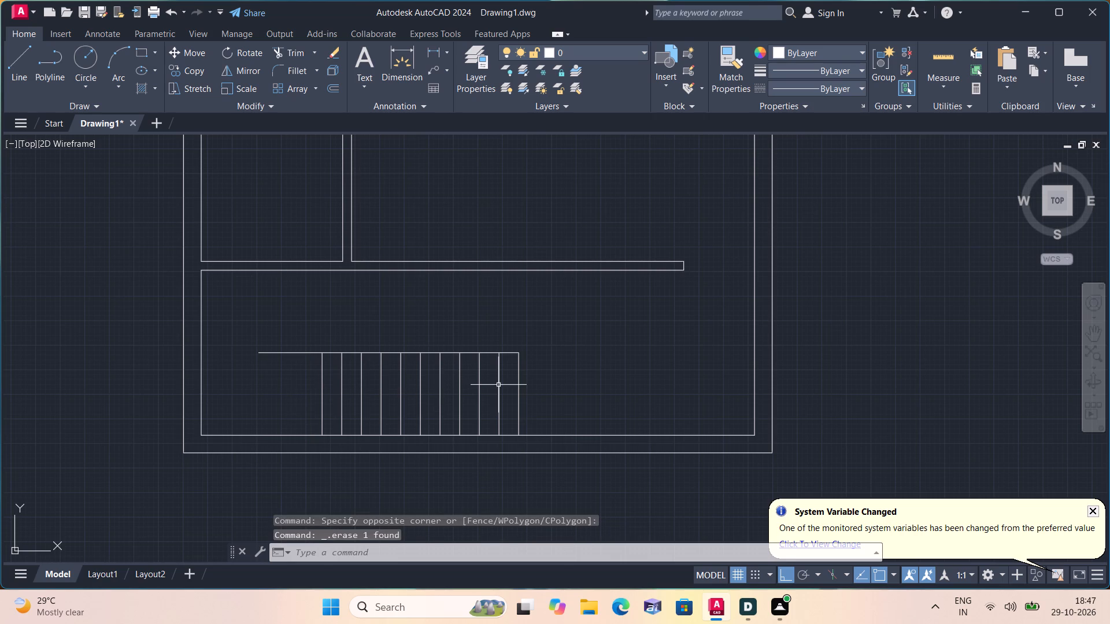
Trim the stair's top horizontal line where it overhangs beyond the leftmost tread line.
{"action": "type", "text": "trim"}
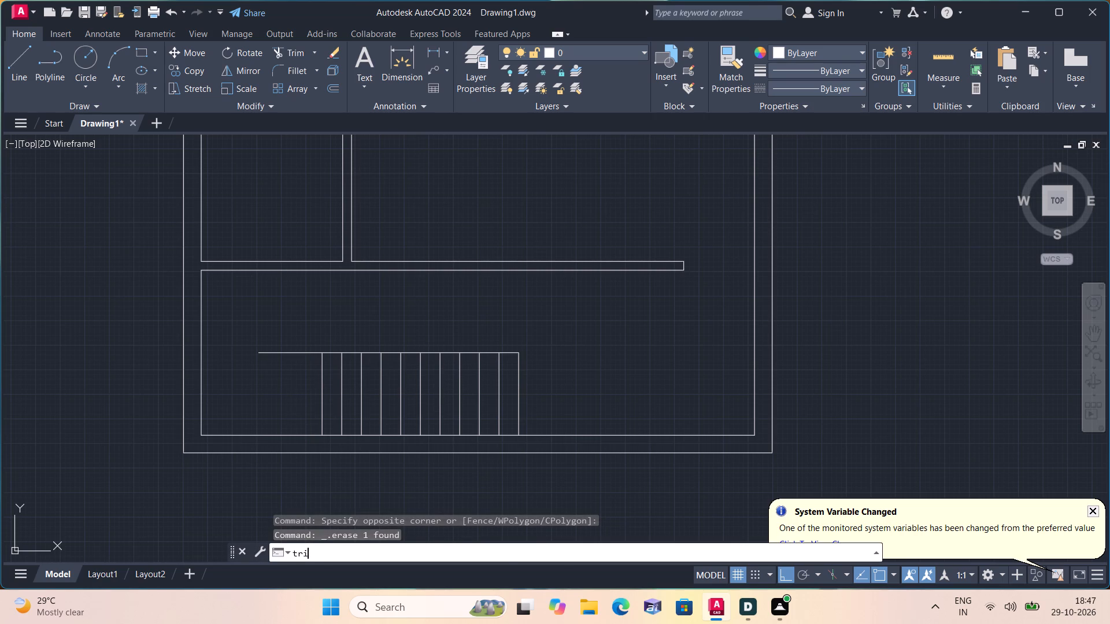
{"action": "key", "text": "space"}
{"action": "left_click_drag", "start_coordinate": [291, 376], "coordinate": [288, 333]}
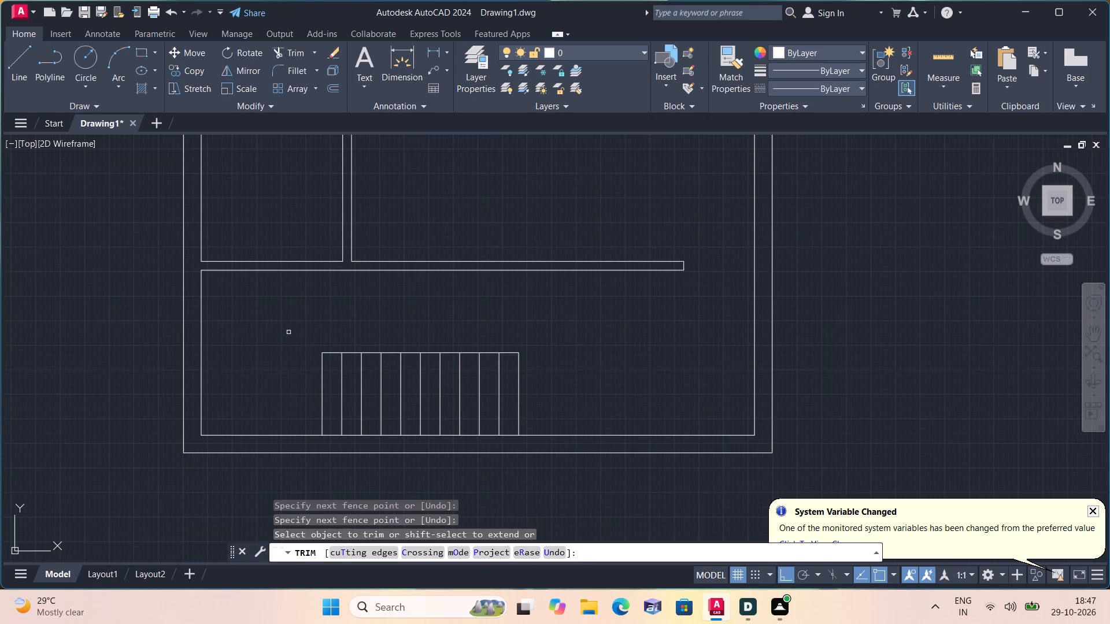
{"action": "key", "text": "space"}
Load the ACAD_ISO02W100 (ISO dash) linetype from acad.lin into the drawing.
{"action": "scroll", "coordinate": [288, 332], "scroll_direction": "down", "scroll_amount": 1}
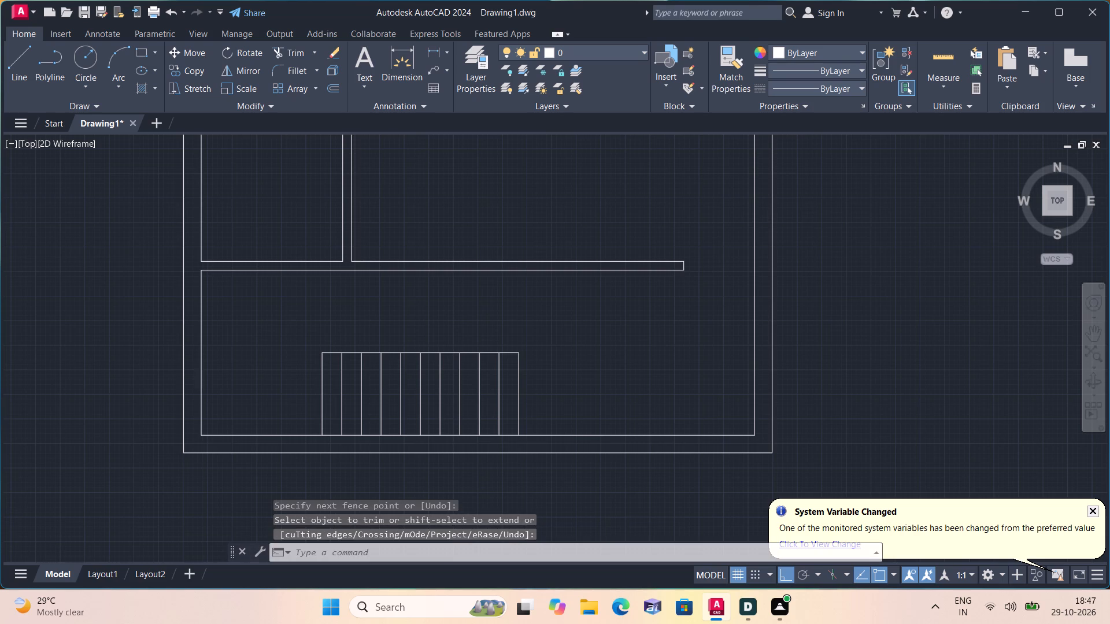
{"action": "scroll", "coordinate": [288, 332], "scroll_direction": "up", "scroll_amount": 1}
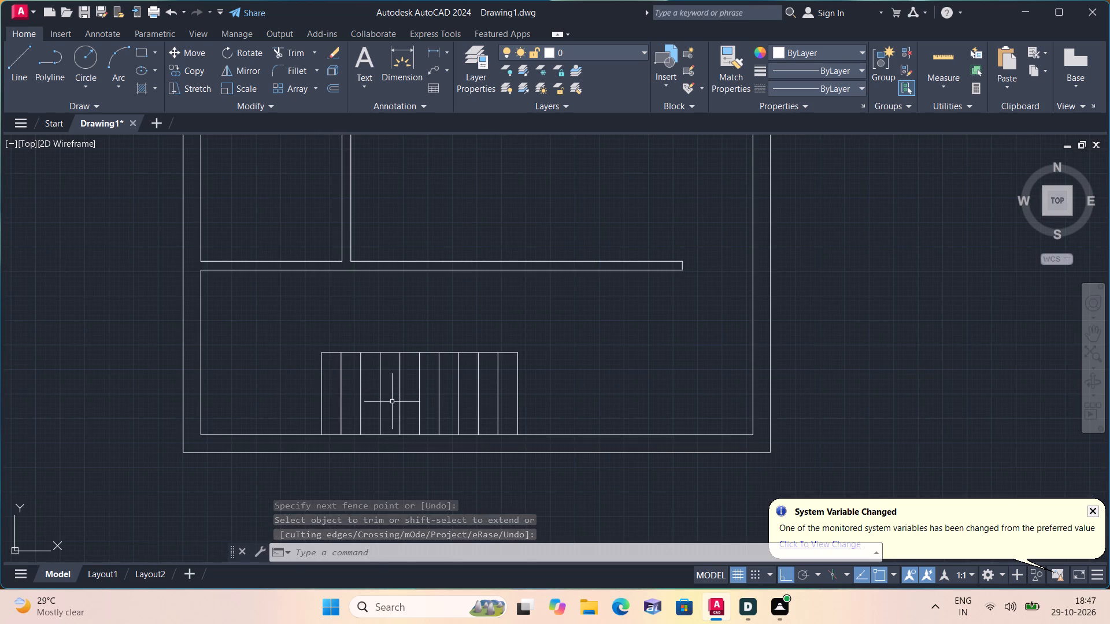
{"action": "scroll", "coordinate": [501, 352], "scroll_direction": "down", "scroll_amount": 1}
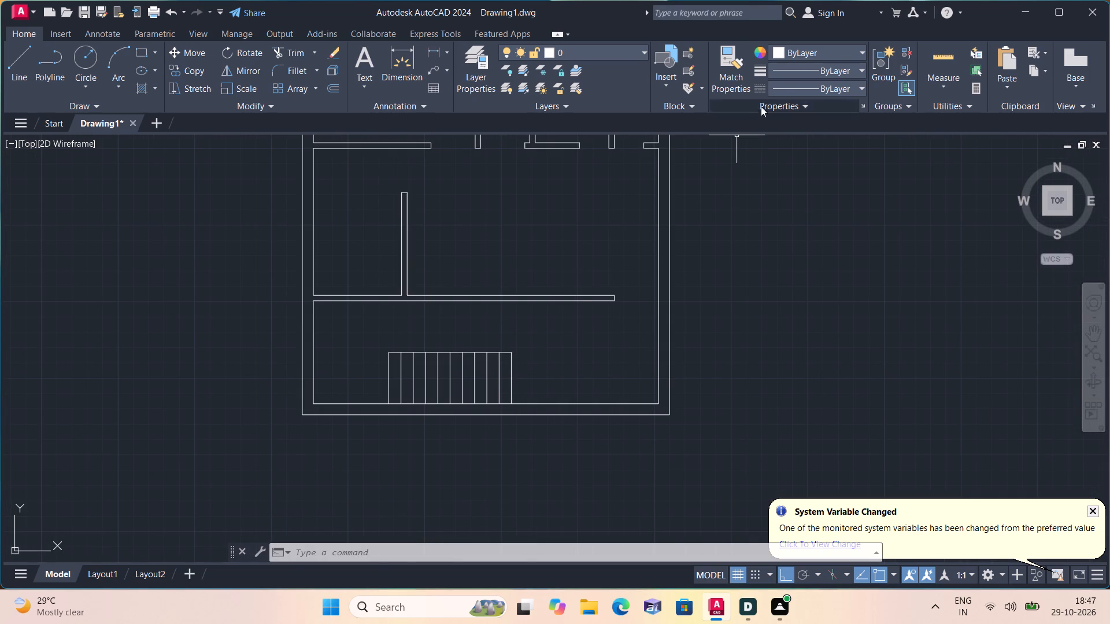
{"action": "left_click", "coordinate": [780, 85]}
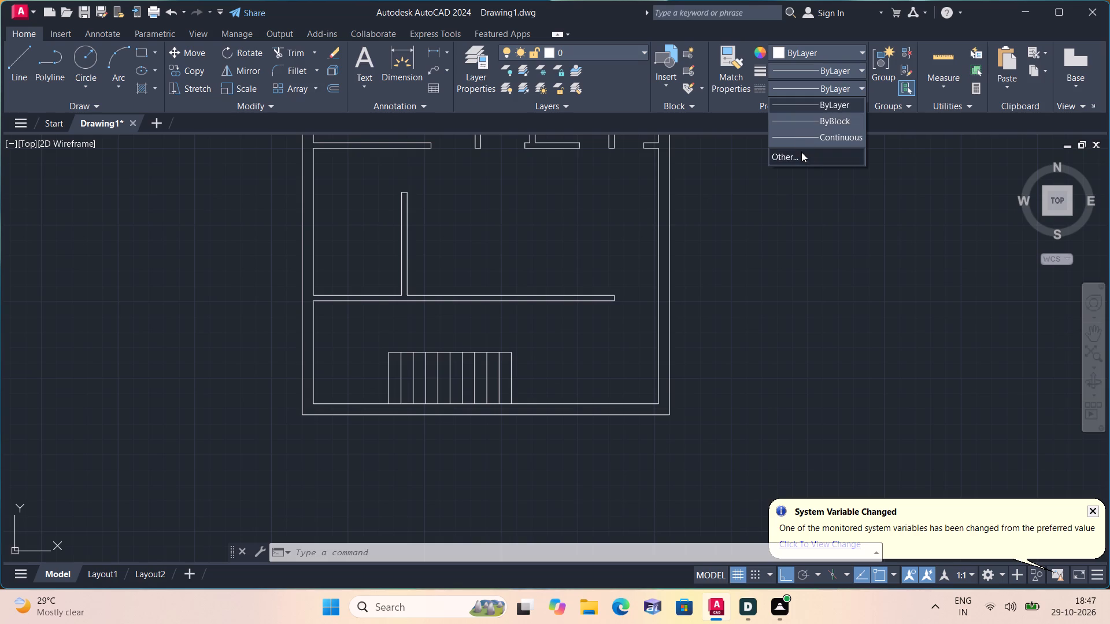
{"action": "left_click", "coordinate": [801, 152]}
{"action": "left_click", "coordinate": [672, 182]}
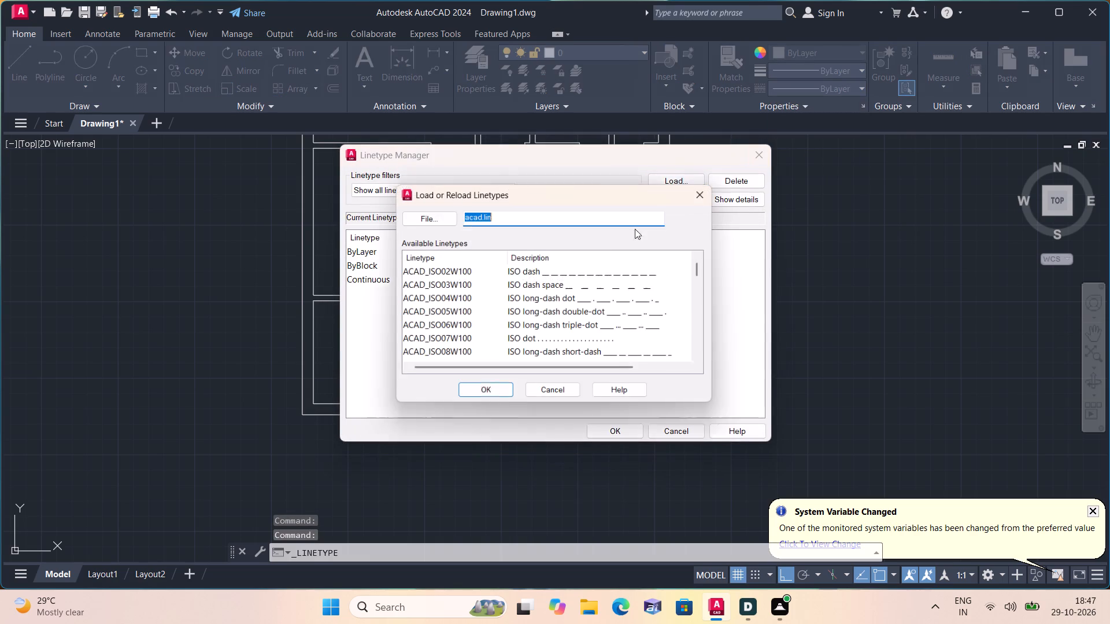
{"action": "left_click", "coordinate": [601, 274]}
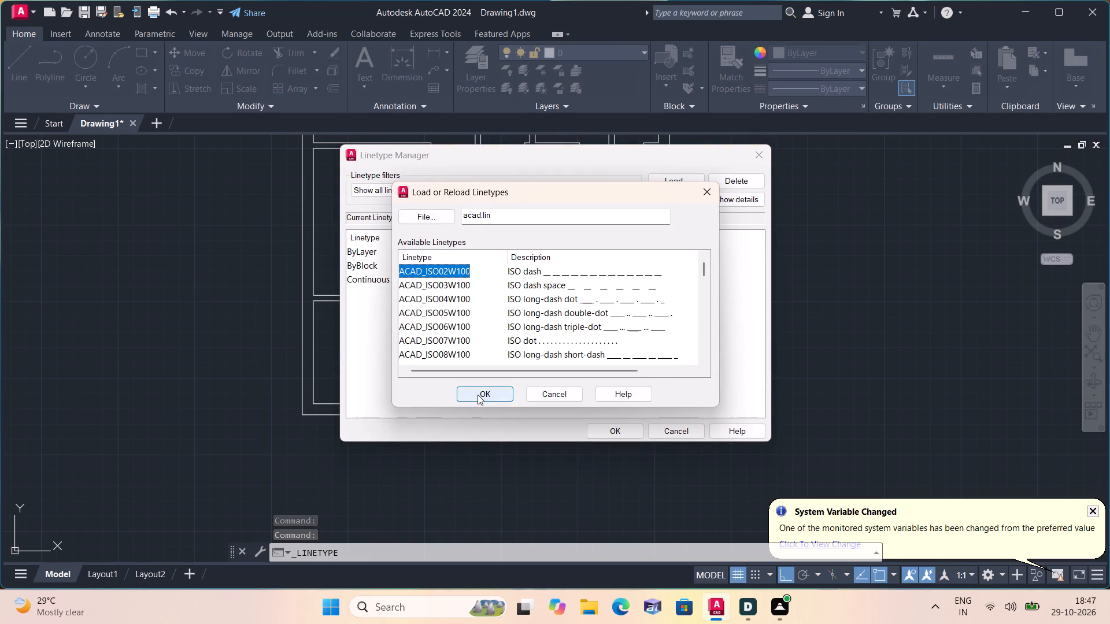
{"action": "left_click", "coordinate": [478, 394]}
{"action": "left_click", "coordinate": [610, 284]}
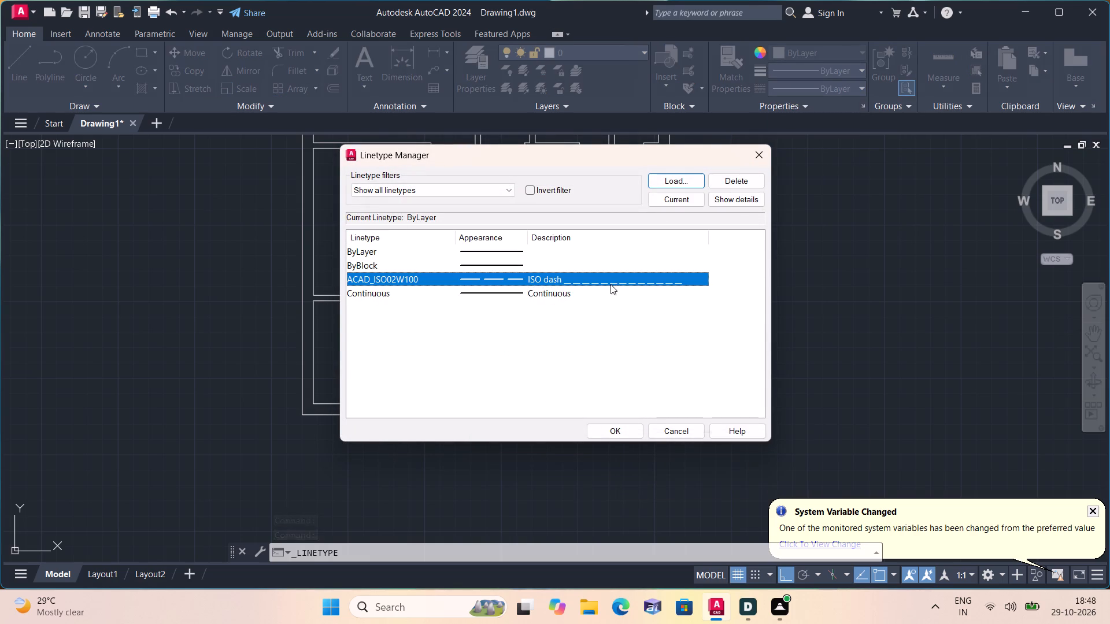
{"action": "left_click", "coordinate": [620, 432]}
Make ACAD_ISO02W100 the current linetype and draw a vertical line from the stair's upper right corner up to the partition wall.
{"action": "key", "text": "l"}
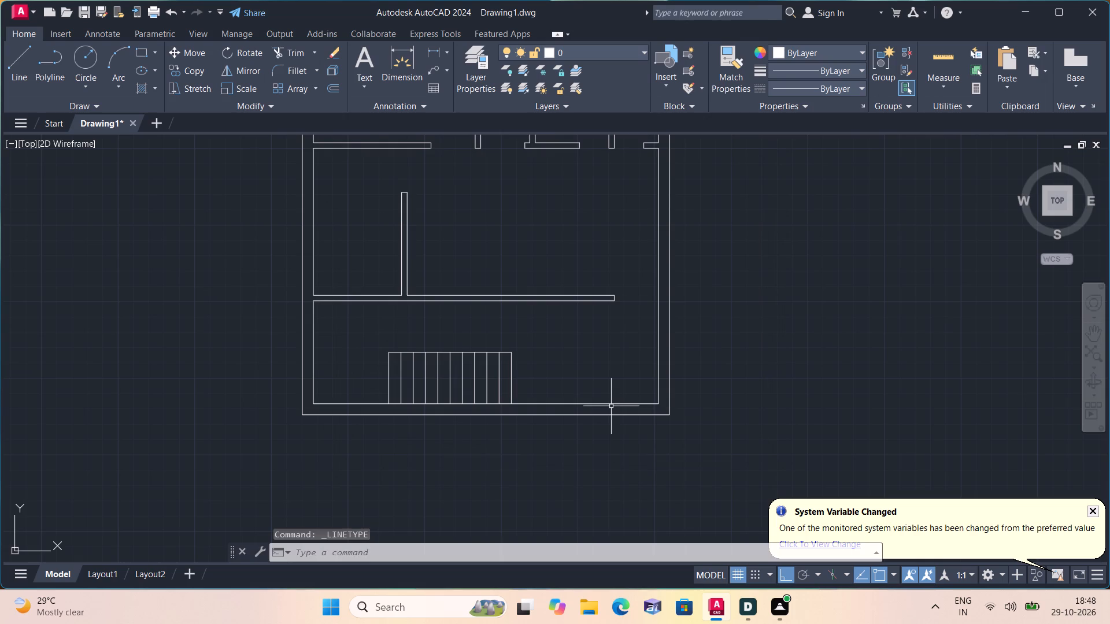
{"action": "key", "text": "space"}
{"action": "left_click", "coordinate": [785, 89]}
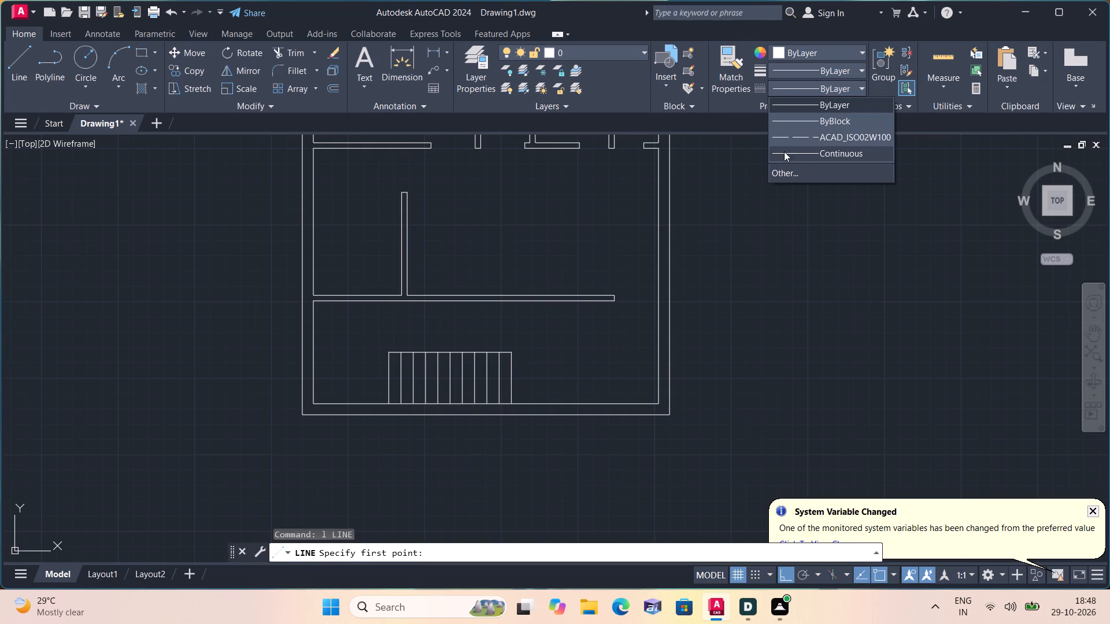
{"action": "left_click", "coordinate": [787, 138]}
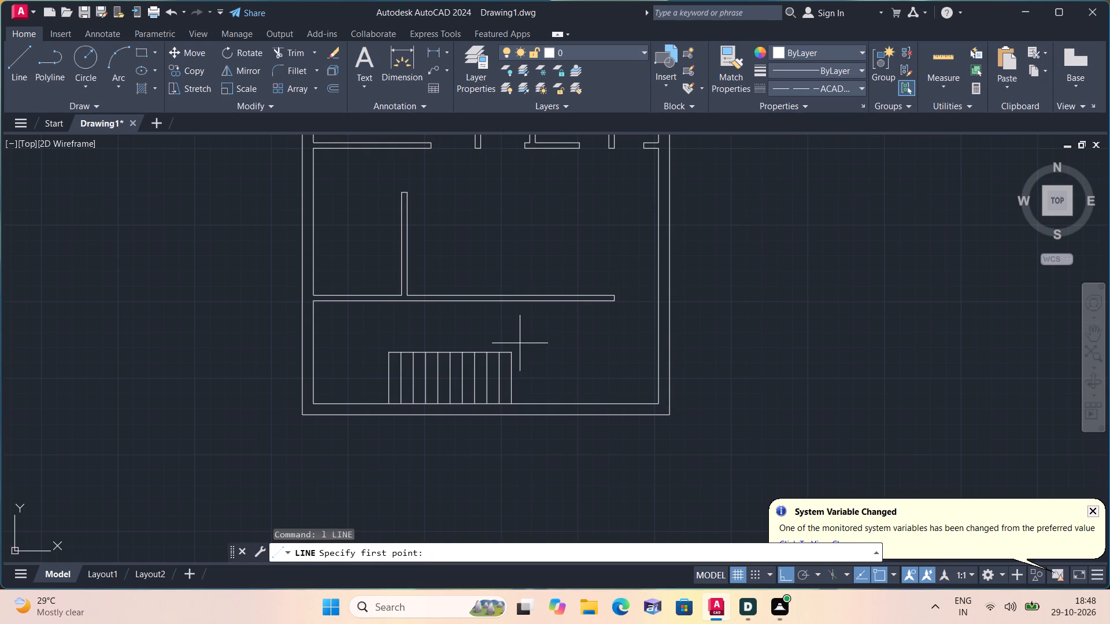
{"action": "left_click", "coordinate": [515, 350]}
{"action": "left_click", "coordinate": [515, 298]}
{"action": "key", "text": "space"}
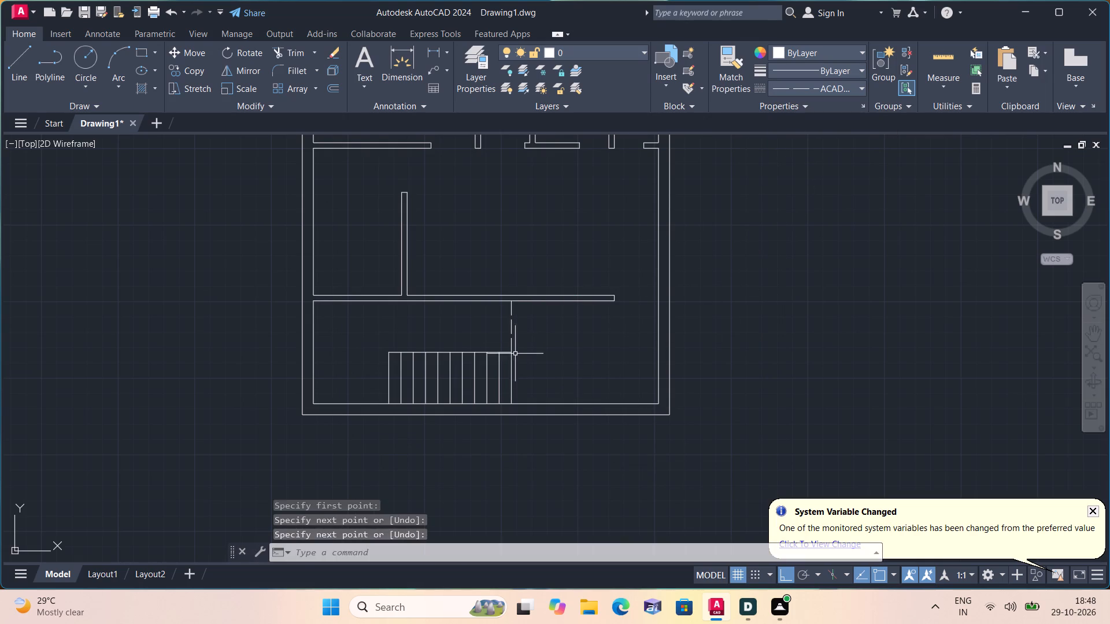
Draw three more dashed vertical lines up to the partition, continuing the second to fourth tread lines counted from the stair's right end.
{"action": "key", "text": "space"}
{"action": "left_click", "coordinate": [499, 353]}
{"action": "left_click", "coordinate": [498, 301]}
{"action": "key", "text": "space"}
{"action": "key", "text": "space"}
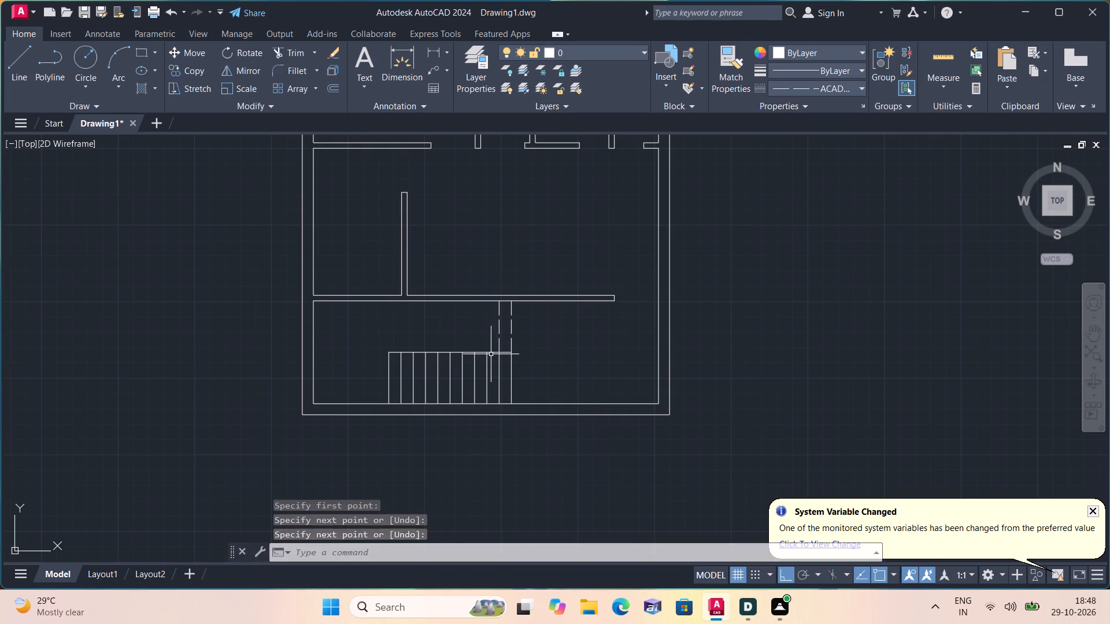
{"action": "left_click", "coordinate": [487, 340]}
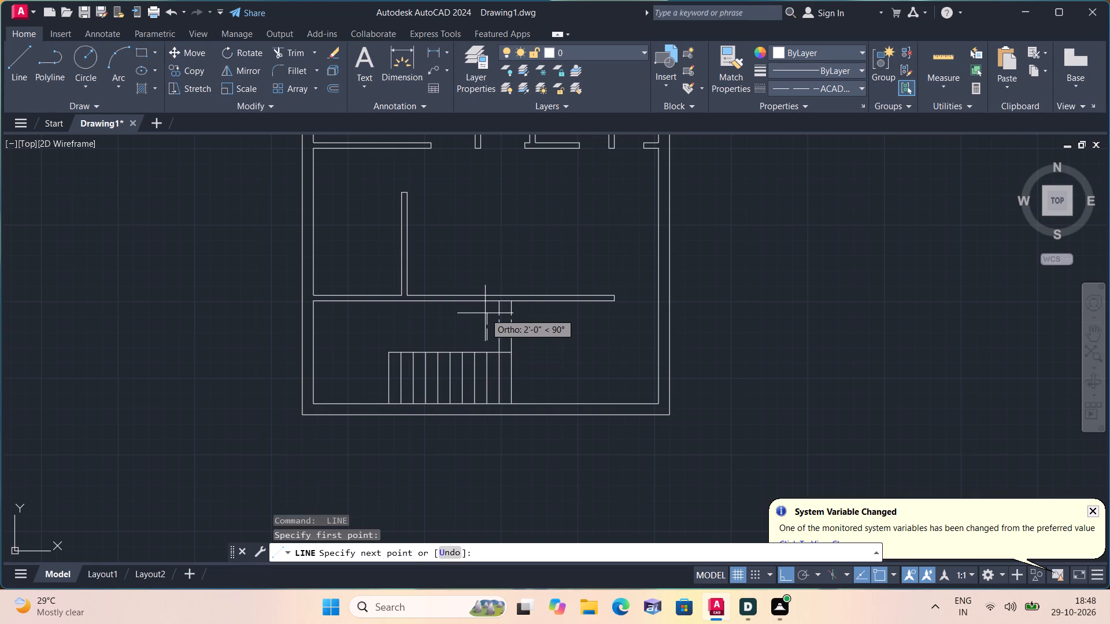
{"action": "key", "text": "Escape"}
{"action": "key", "text": "space"}
{"action": "left_click", "coordinate": [487, 351]}
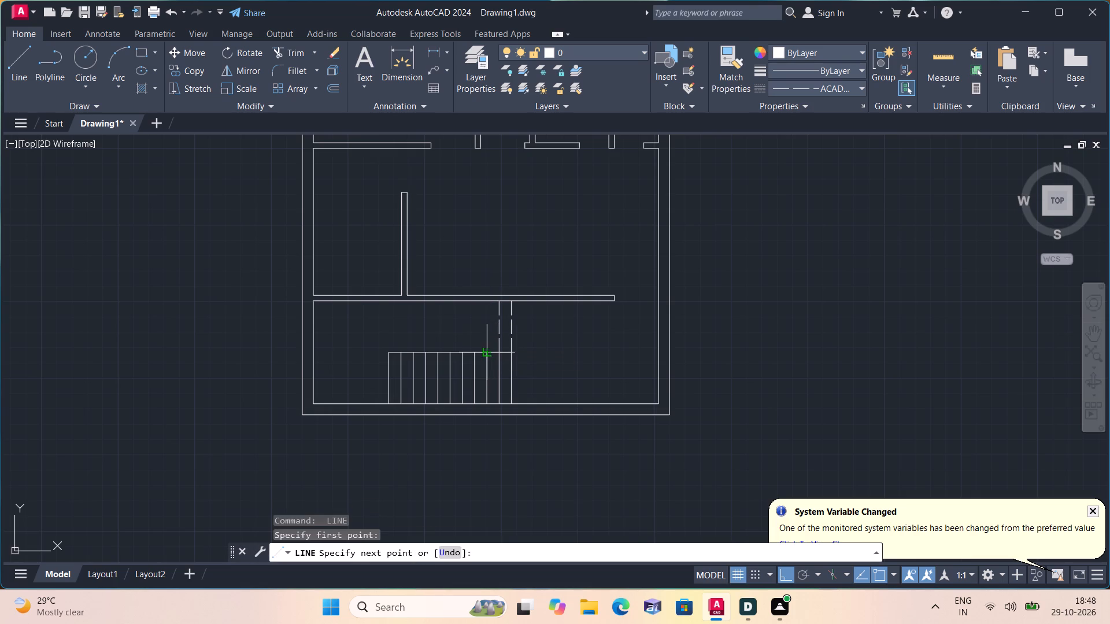
{"action": "left_click", "coordinate": [486, 302]}
{"action": "key", "text": "space"}
{"action": "key", "text": "space"}
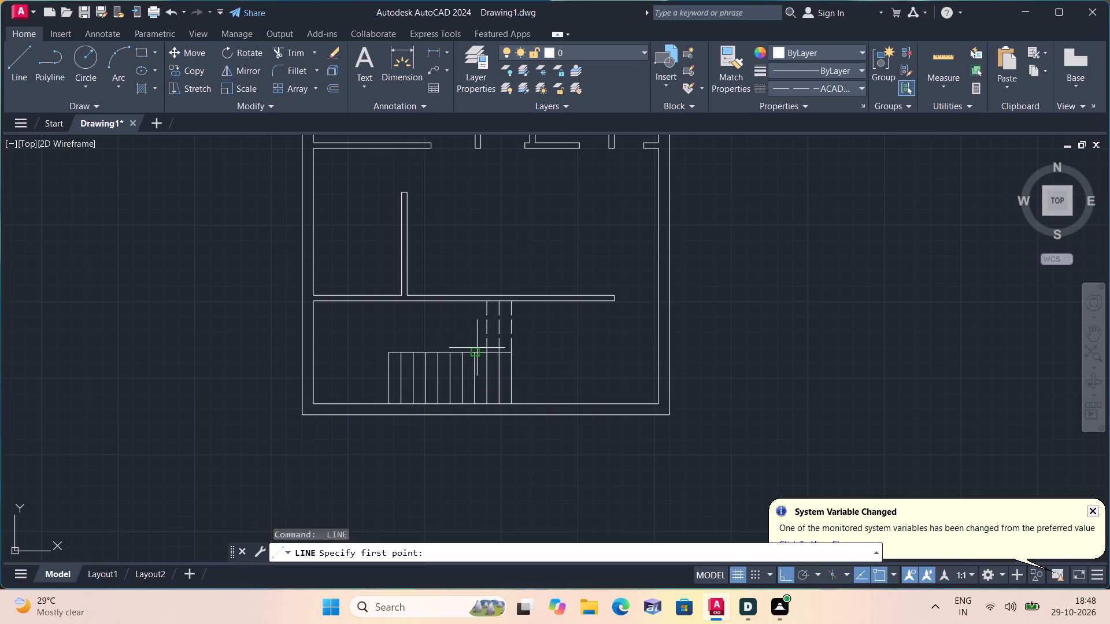
{"action": "left_click", "coordinate": [476, 351]}
{"action": "left_click", "coordinate": [473, 298]}
{"action": "key", "text": "space"}
Draw dashed vertical lines up to the partition above the fifth, sixth and seventh tread lines from the right.
{"action": "key", "text": "space"}
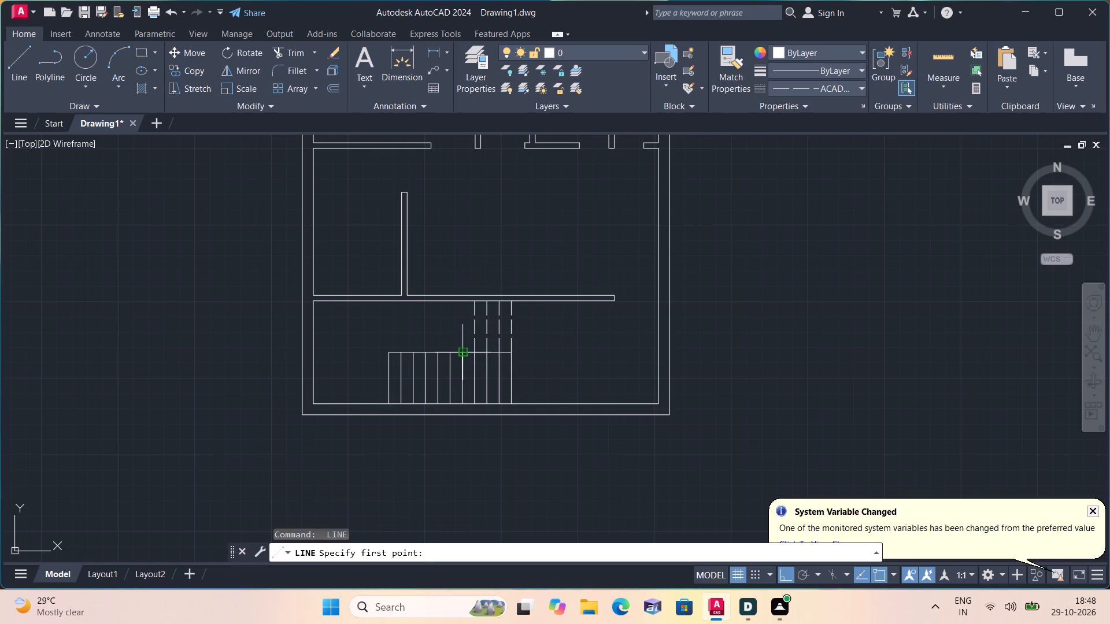
{"action": "left_click", "coordinate": [460, 355]}
{"action": "left_click", "coordinate": [461, 300]}
{"action": "key", "text": "space"}
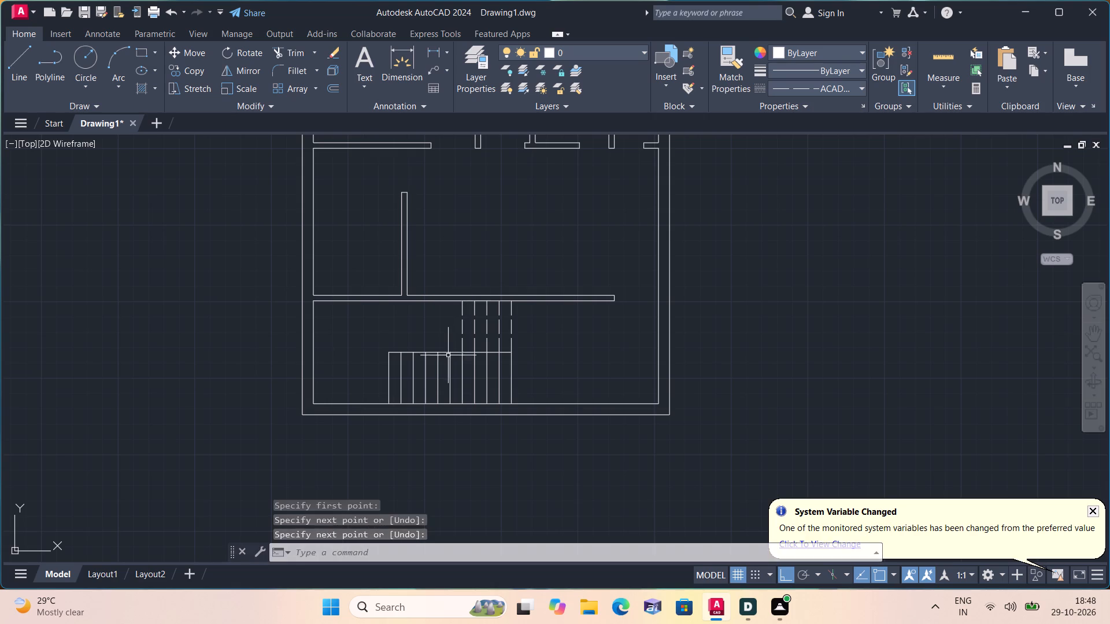
{"action": "key", "text": "space"}
{"action": "left_click", "coordinate": [447, 346]}
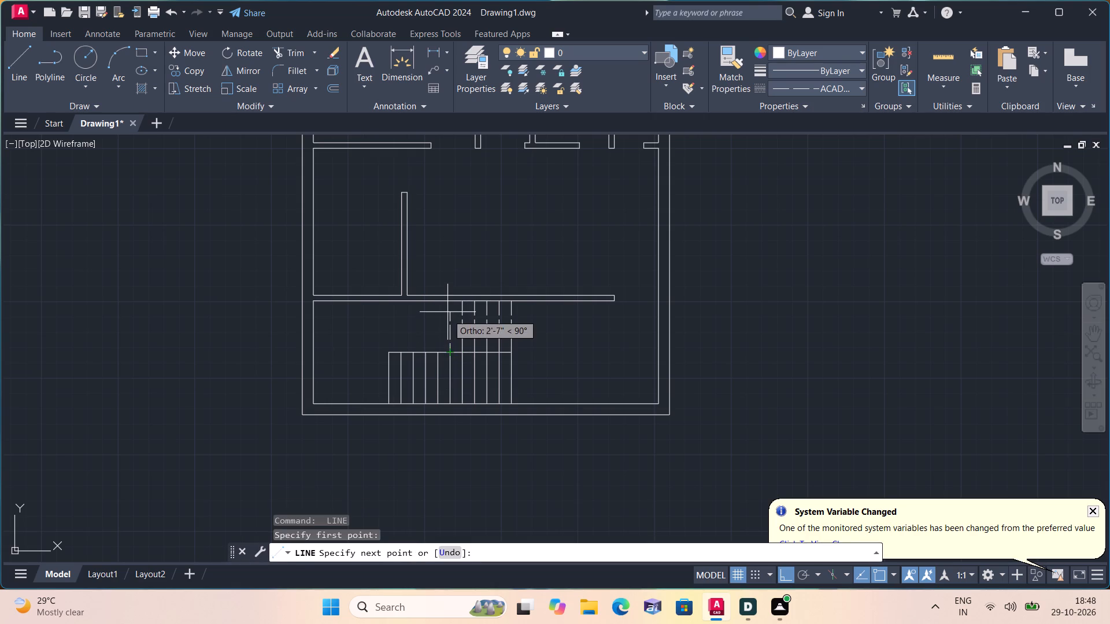
{"action": "left_click", "coordinate": [448, 303]}
{"action": "key", "text": "space"}
{"action": "key", "text": "space"}
{"action": "left_click", "coordinate": [439, 352]}
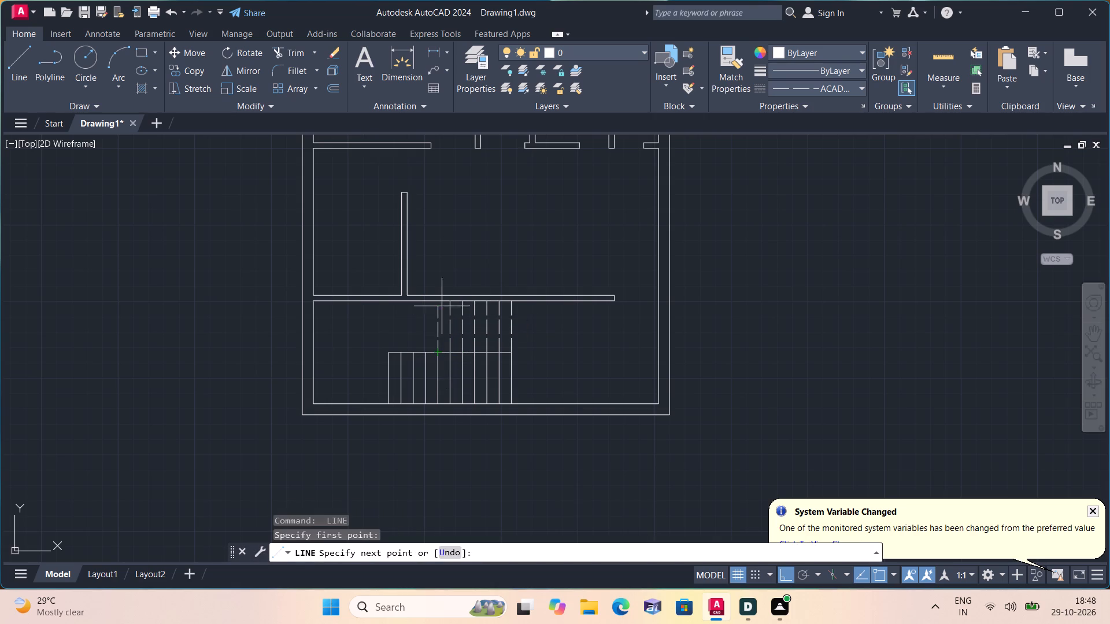
{"action": "left_click", "coordinate": [442, 302]}
{"action": "key", "text": "space"}
Draw dashed vertical lines up to the partition above the four leftmost tread lines of the stair.
{"action": "key", "text": "space"}
{"action": "left_click", "coordinate": [430, 352]}
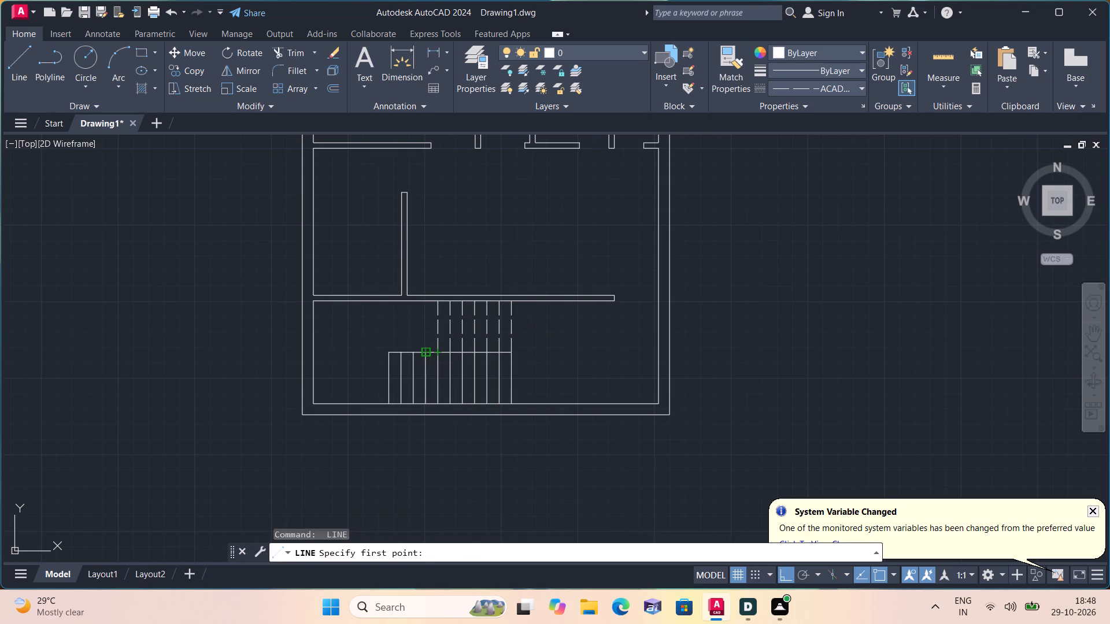
{"action": "left_click", "coordinate": [426, 304]}
{"action": "key", "text": "space"}
{"action": "key", "text": "space"}
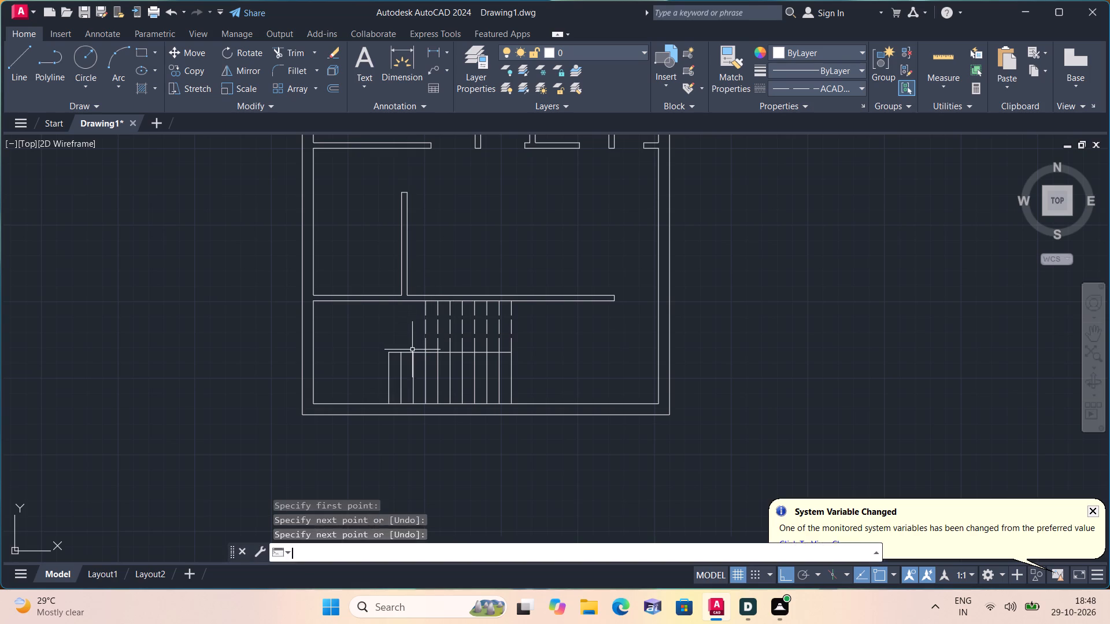
{"action": "left_click", "coordinate": [412, 351]}
{"action": "left_click", "coordinate": [412, 299]}
{"action": "key", "text": "space"}
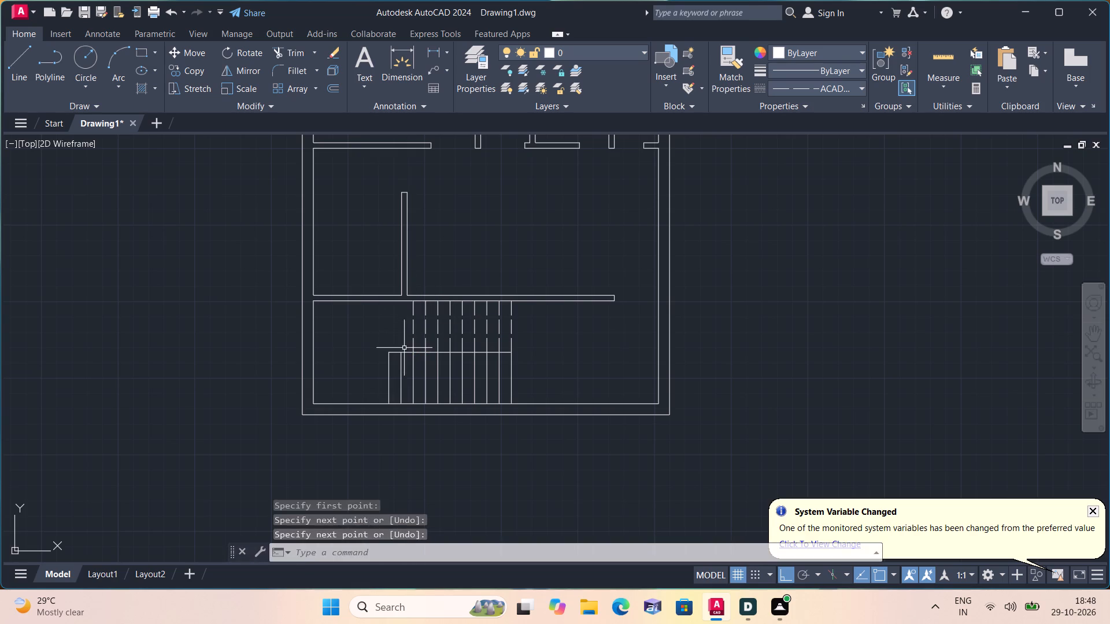
{"action": "key", "text": "space"}
{"action": "left_click", "coordinate": [400, 353]}
{"action": "left_click", "coordinate": [402, 300]}
{"action": "key", "text": "space"}
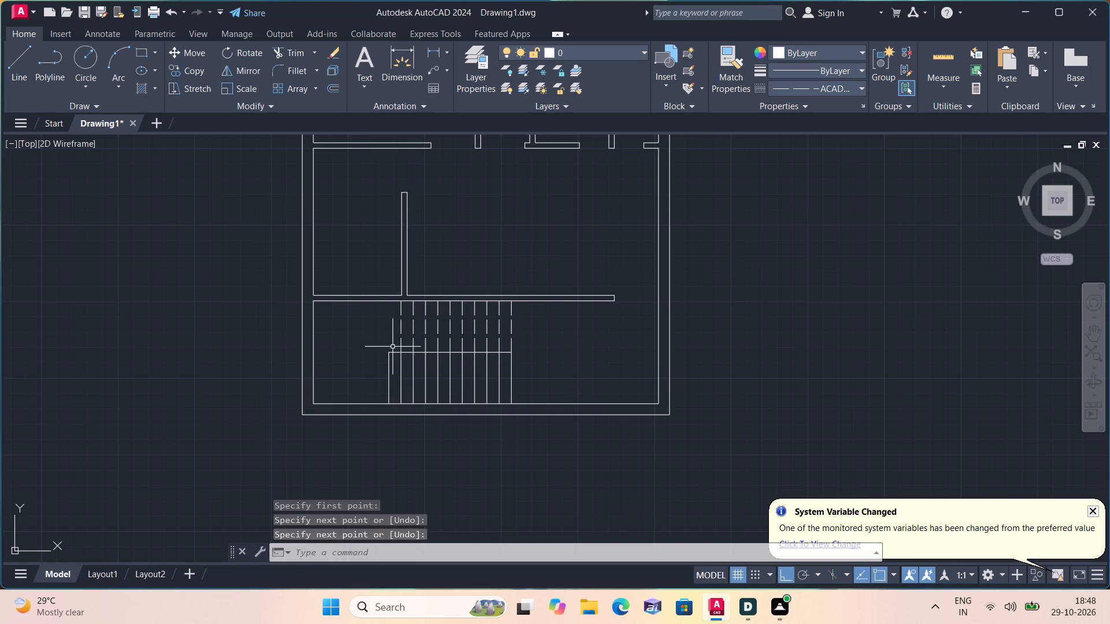
{"action": "key", "text": "space"}
{"action": "left_click", "coordinate": [390, 352]}
{"action": "left_click", "coordinate": [392, 300]}
{"action": "key", "text": "space"}
Set the current linetype back to ByLayer.
{"action": "scroll", "coordinate": [465, 371], "scroll_direction": "down", "scroll_amount": 2}
{"action": "middle_click_drag", "start_coordinate": [491, 324], "coordinate": [468, 377]}
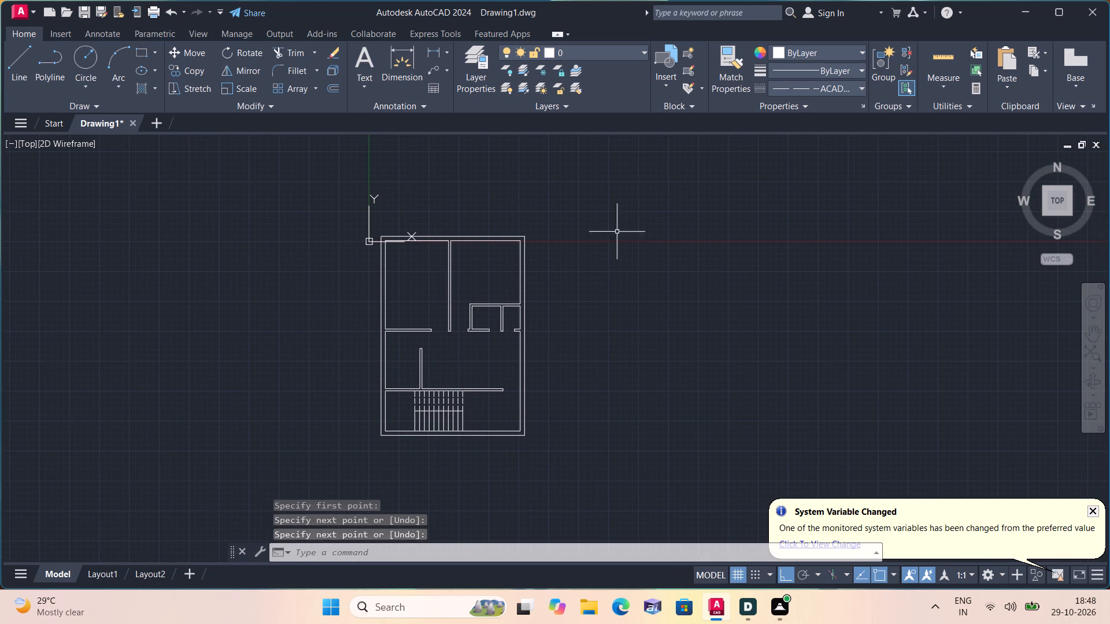
{"action": "left_click", "coordinate": [783, 87]}
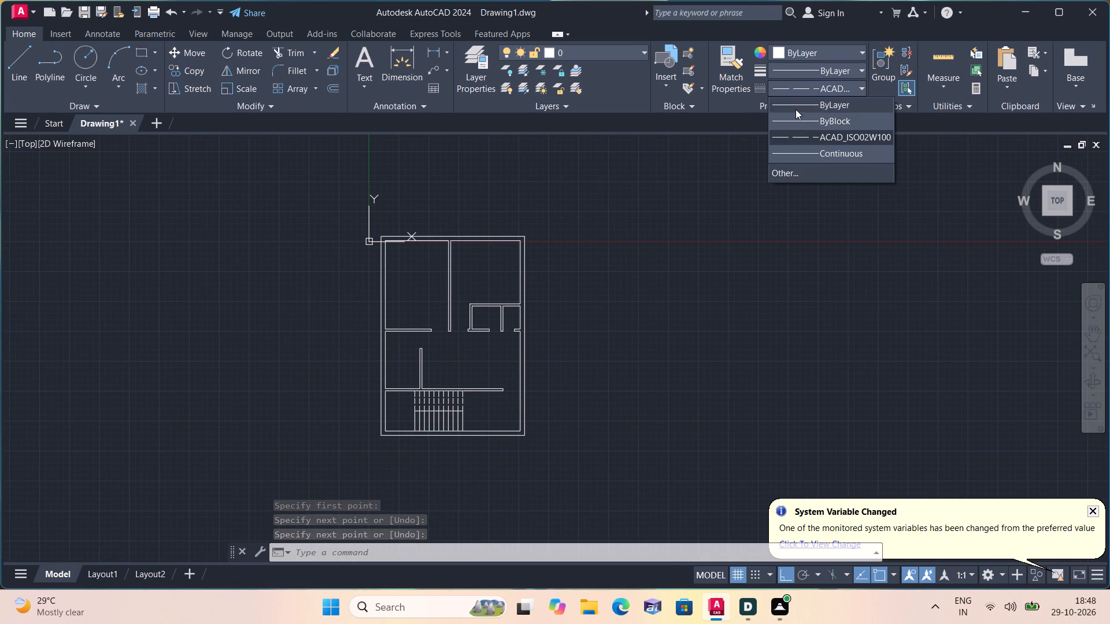
{"action": "left_click", "coordinate": [794, 106]}
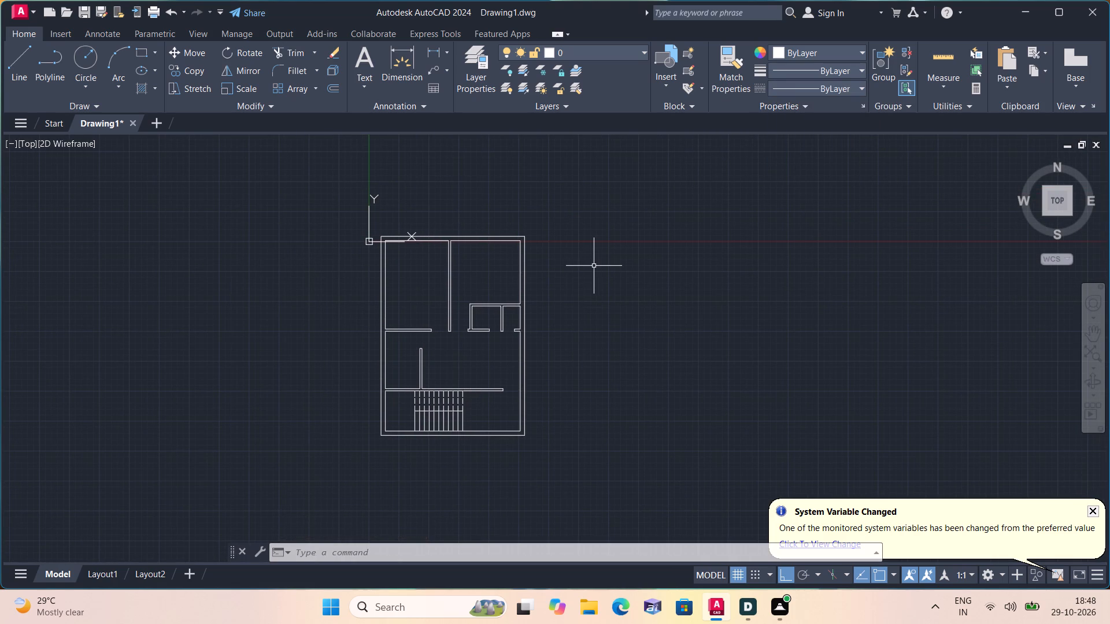
Draw a short vertical line across the bottom outer wall, in line with the stair's rightmost tread line.
{"action": "scroll", "coordinate": [594, 268], "scroll_direction": "down", "scroll_amount": 2}
{"action": "scroll", "coordinate": [656, 309], "scroll_direction": "down", "scroll_amount": 1}
{"action": "scroll", "coordinate": [669, 329], "scroll_direction": "up", "scroll_amount": 2}
{"action": "scroll", "coordinate": [507, 333], "scroll_direction": "up", "scroll_amount": 4}
{"action": "middle_click_drag", "start_coordinate": [436, 265], "coordinate": [421, 320]}
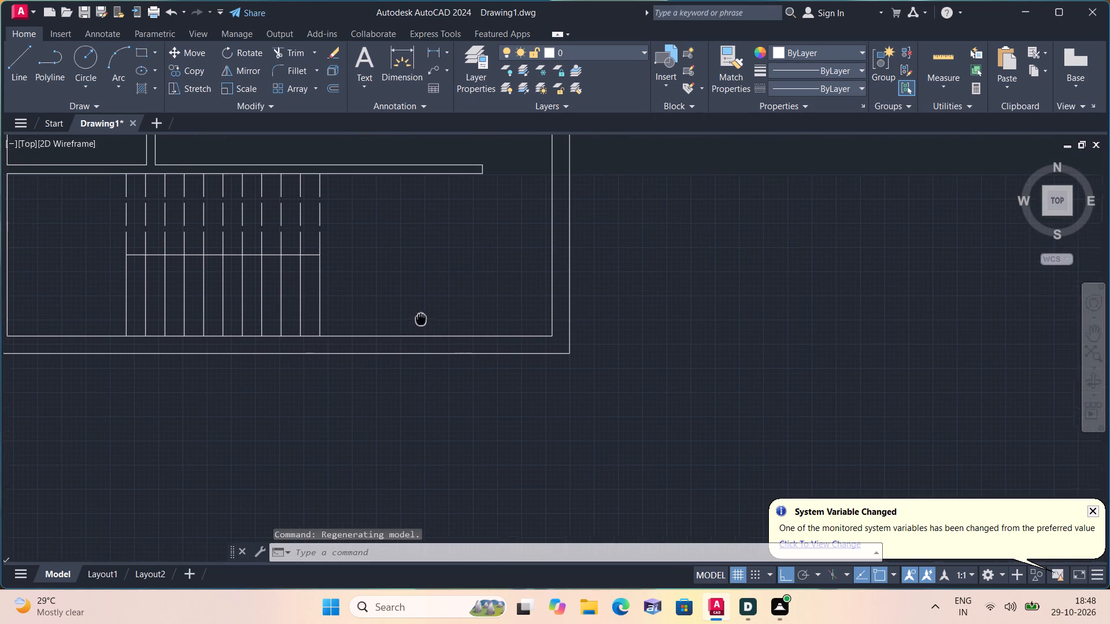
{"action": "middle_click_drag", "start_coordinate": [421, 320], "coordinate": [422, 322]}
{"action": "key", "text": "l"}
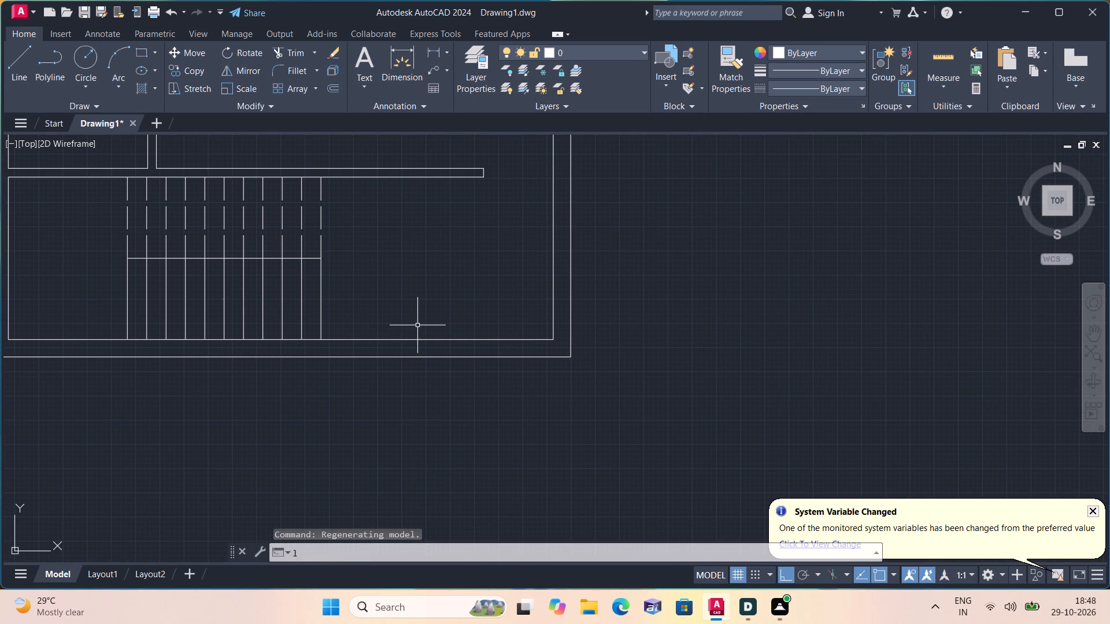
{"action": "key", "text": "space"}
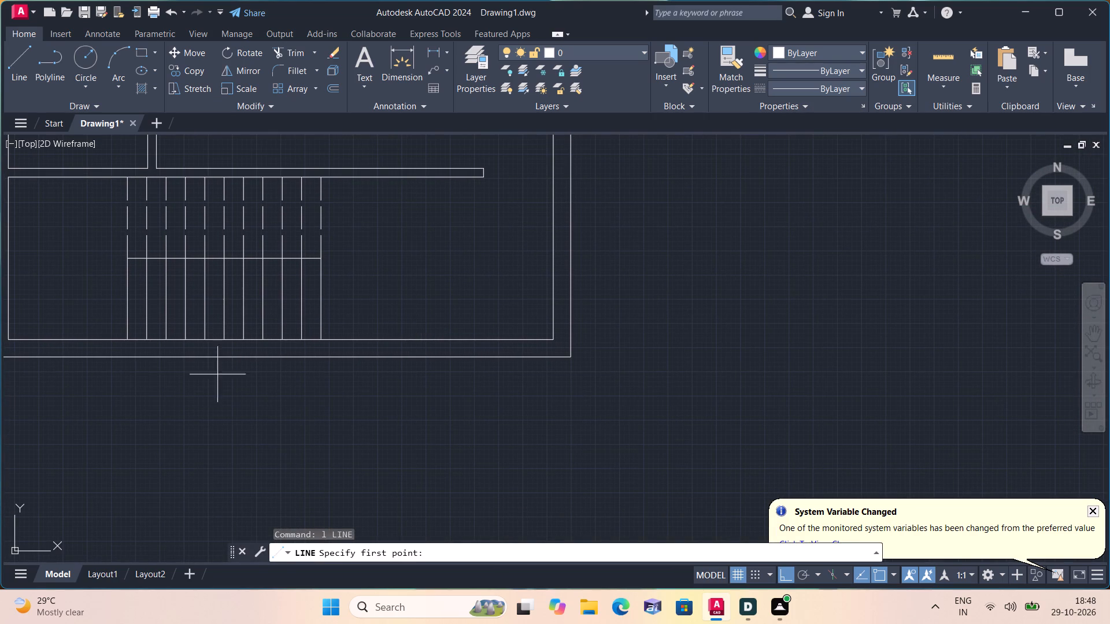
{"action": "left_click", "coordinate": [323, 341]}
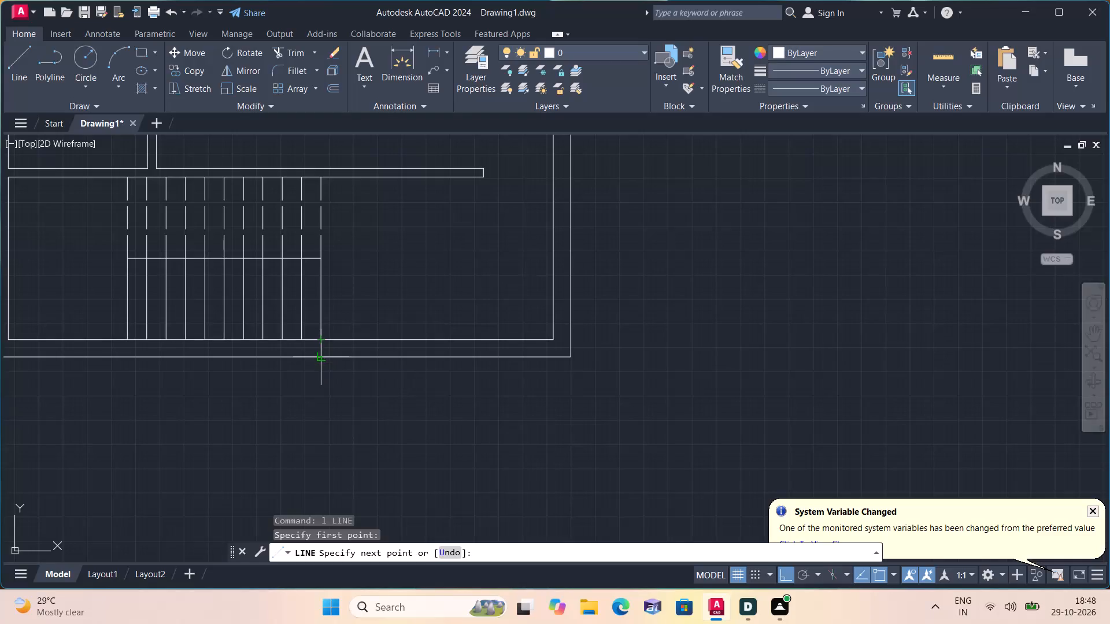
{"action": "left_click", "coordinate": [319, 361]}
{"action": "key", "text": "space"}
Draw a short horizontal line across the right outer wall, level with the end of the partition above the stair.
{"action": "scroll", "coordinate": [320, 361], "scroll_direction": "down", "scroll_amount": 1}
{"action": "scroll", "coordinate": [405, 274], "scroll_direction": "up", "scroll_amount": 1}
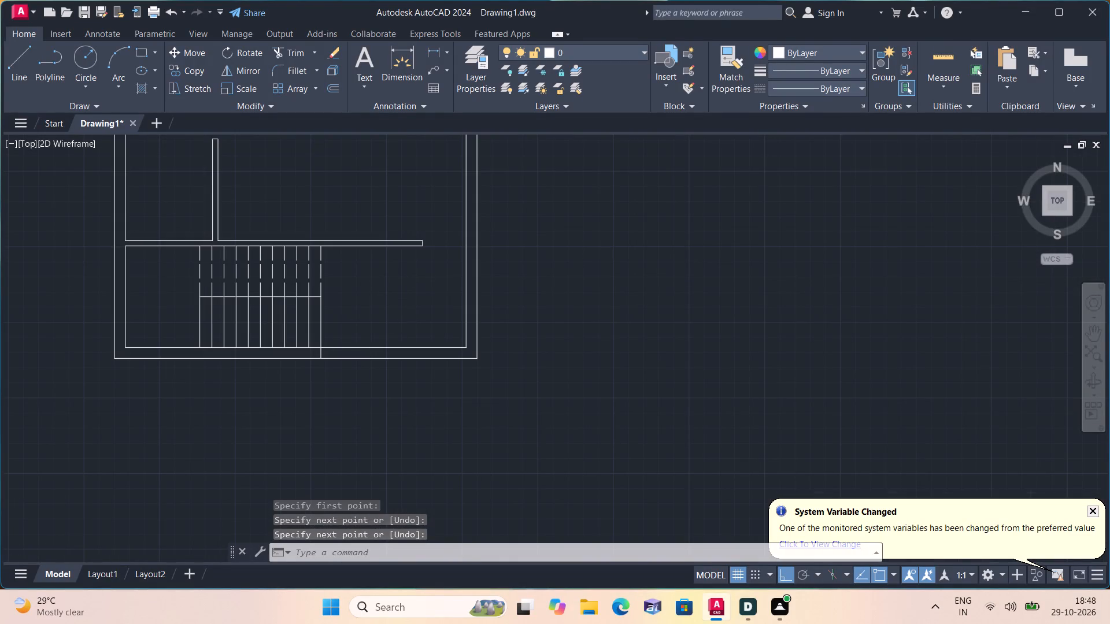
{"action": "middle_click_drag", "start_coordinate": [404, 281], "coordinate": [365, 372]}
{"action": "key", "text": "space"}
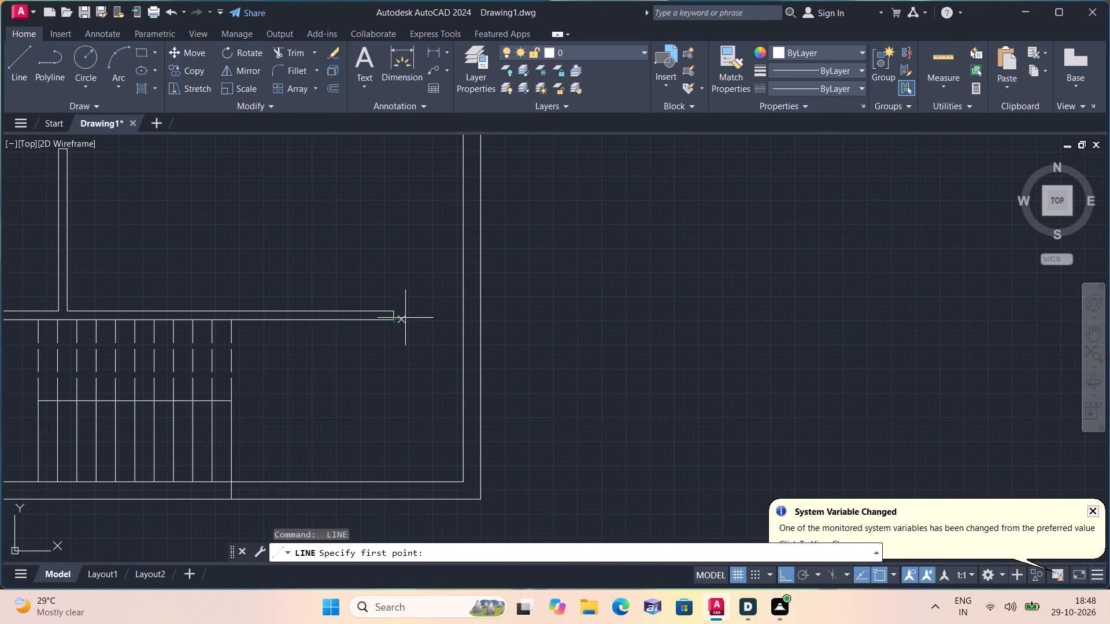
{"action": "left_click", "coordinate": [463, 317]}
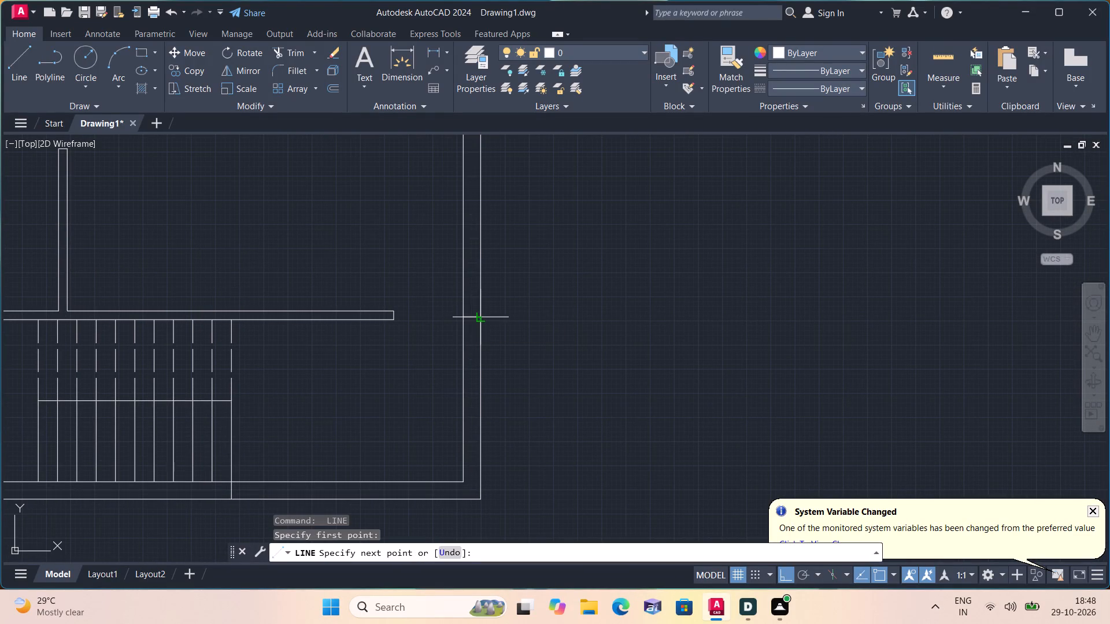
{"action": "left_click", "coordinate": [478, 318]}
{"action": "key", "text": "space"}
Trim away the inner wall lines at the lower-right corner, between the two short lines crossing the outer walls.
{"action": "type", "text": "trim"}
{"action": "key", "text": "space"}
{"action": "left_click", "coordinate": [466, 361]}
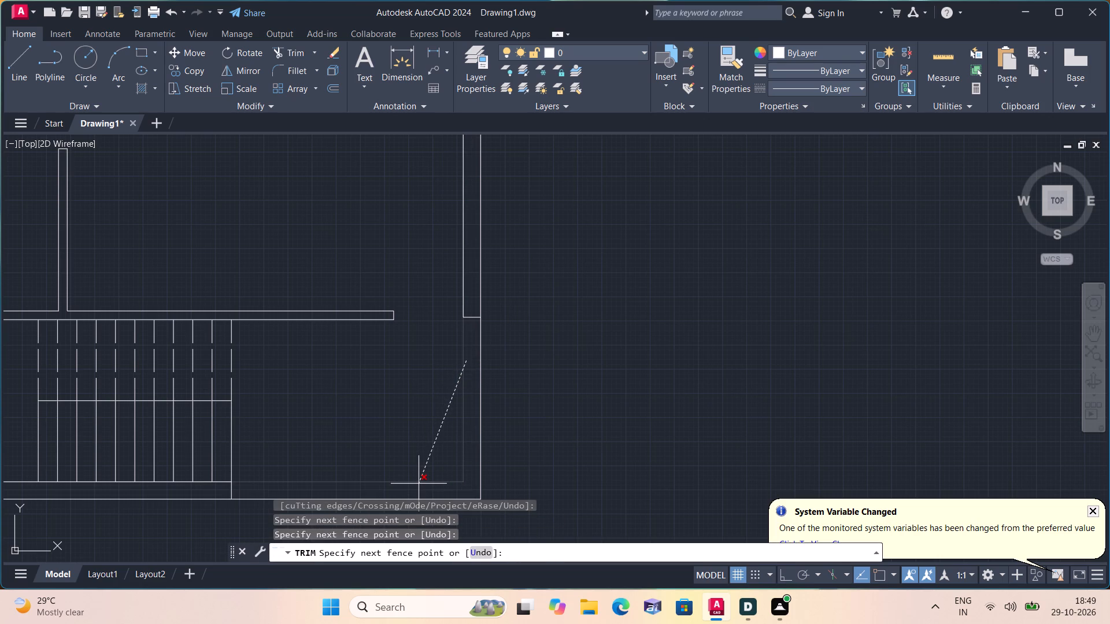
{"action": "left_click", "coordinate": [419, 484]}
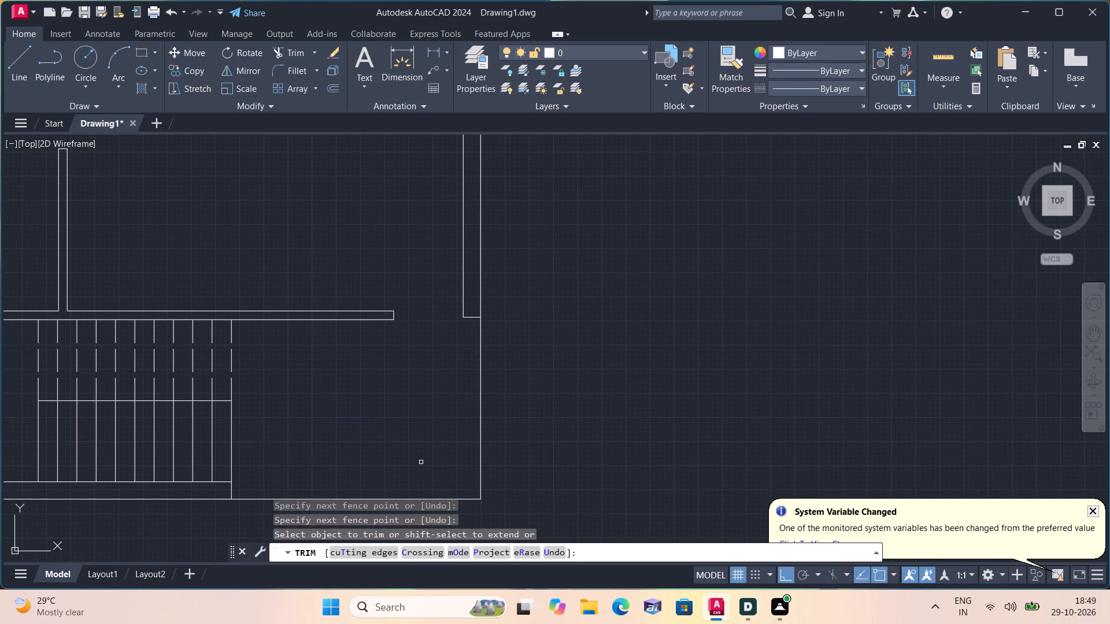
{"action": "key", "text": "Escape"}
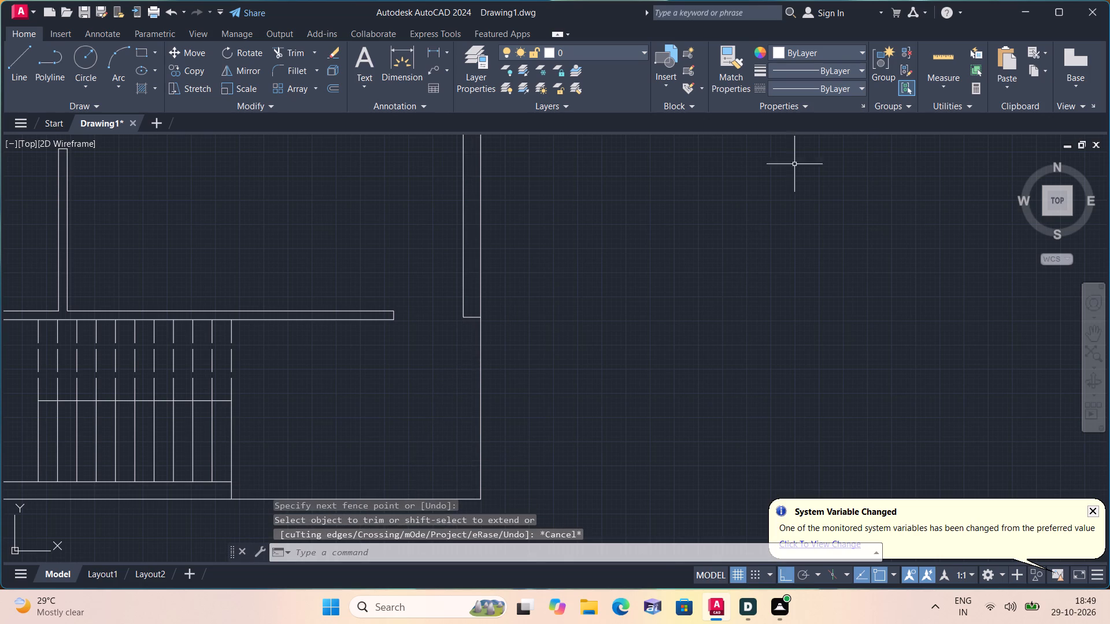
With the dashed ACAD linetype current, draw lines down and across the opened lower-right corner, replacing the trimmed inner wall lines.
{"action": "left_click", "coordinate": [818, 85]}
{"action": "left_click", "coordinate": [812, 134]}
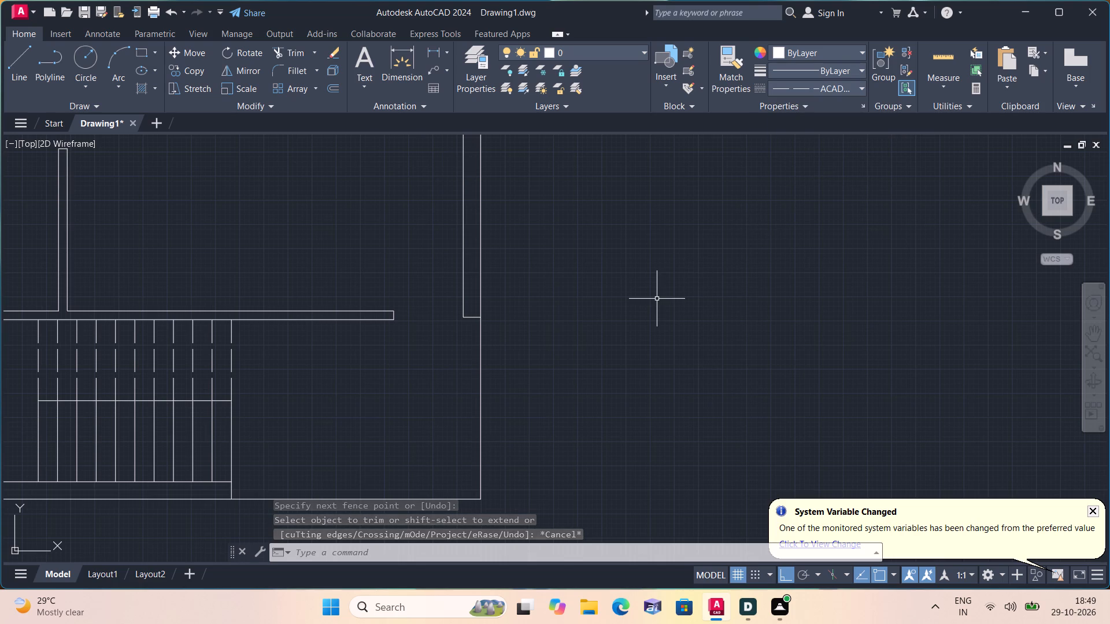
{"action": "key", "text": "l"}
{"action": "key", "text": "space"}
{"action": "left_click", "coordinate": [461, 314]}
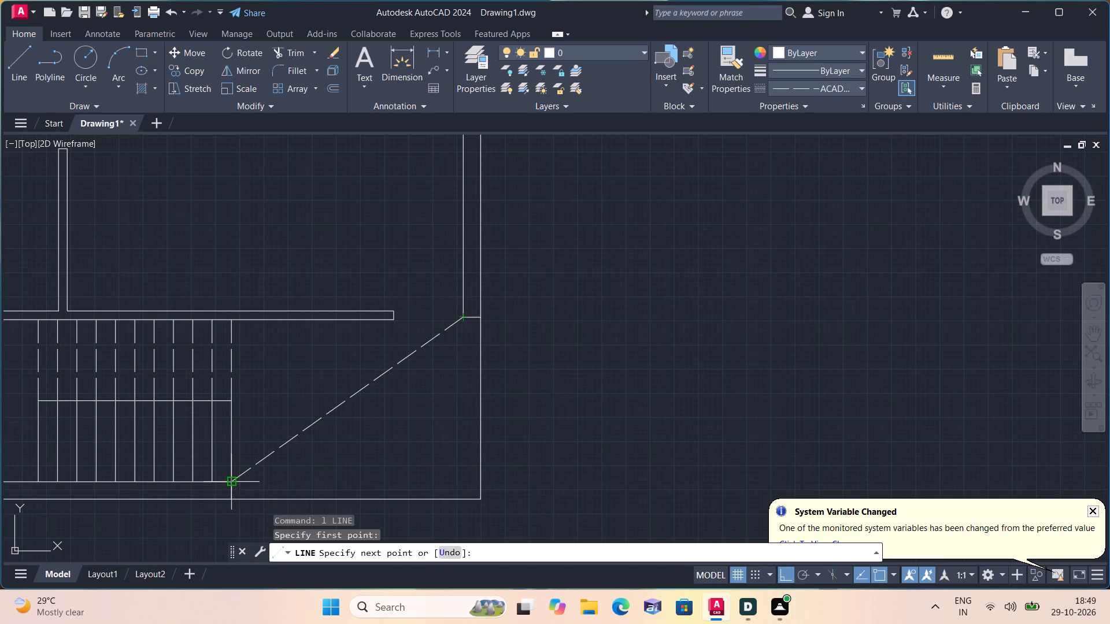
{"action": "left_click", "coordinate": [462, 481]}
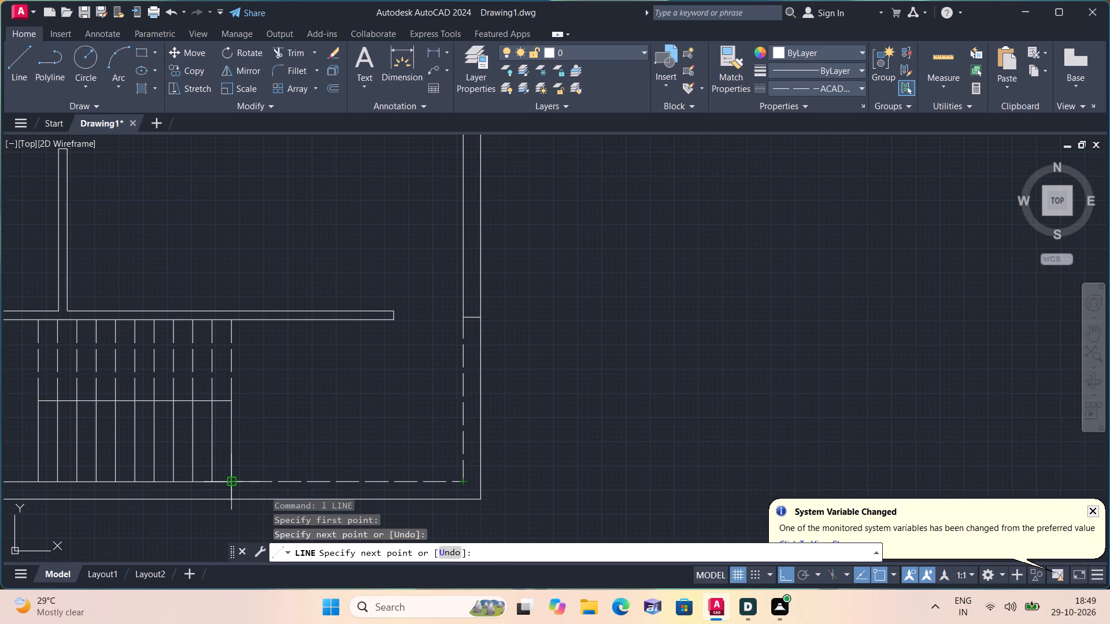
{"action": "left_click", "coordinate": [231, 481]}
{"action": "key", "text": "Escape"}
Draw two parallel dashed horizontal lines from the small room's upper-left wall corner to the long vertical partition between the upper rooms.
{"action": "scroll", "coordinate": [373, 374], "scroll_direction": "down", "scroll_amount": 1}
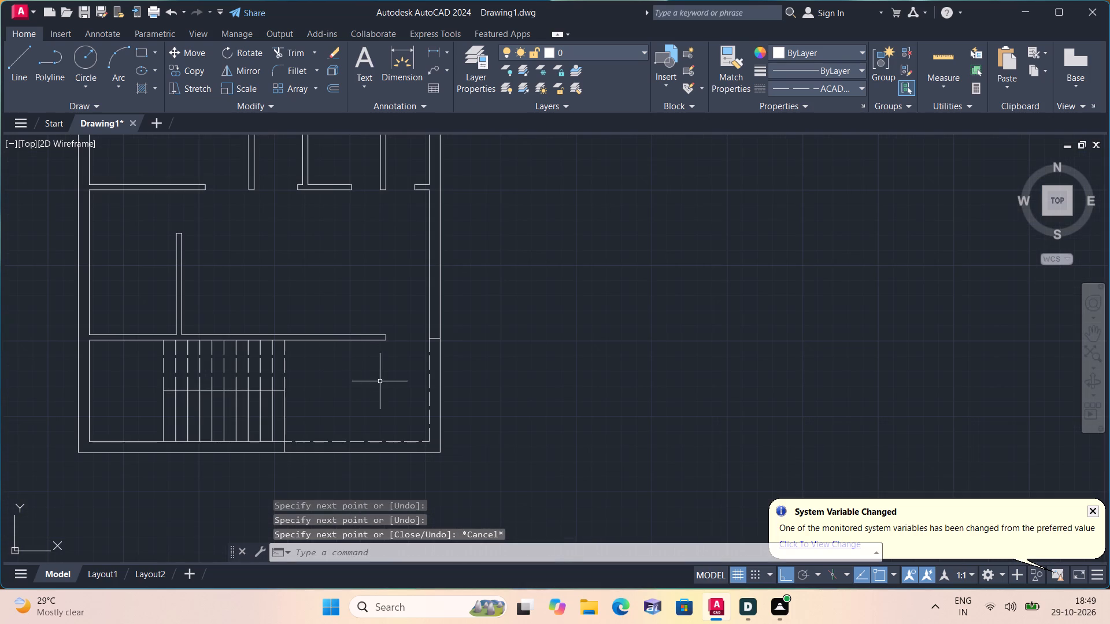
{"action": "scroll", "coordinate": [387, 335], "scroll_direction": "down", "scroll_amount": 1}
{"action": "middle_click_drag", "start_coordinate": [399, 366], "coordinate": [404, 377]}
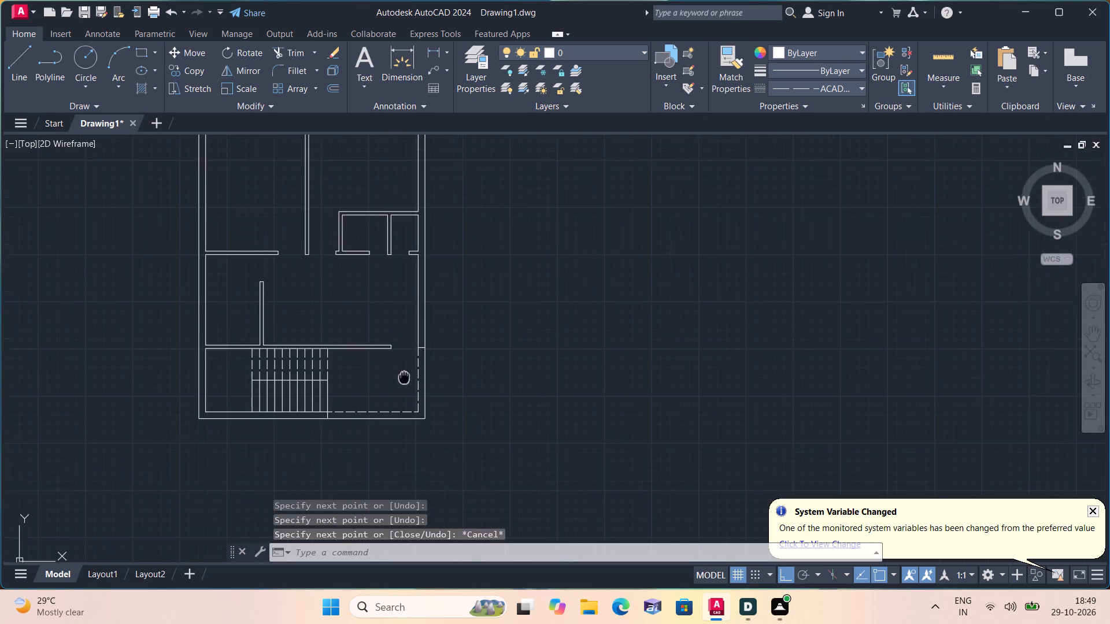
{"action": "middle_click_drag", "start_coordinate": [404, 377], "coordinate": [413, 413]}
{"action": "middle_click_drag", "start_coordinate": [425, 371], "coordinate": [434, 445]}
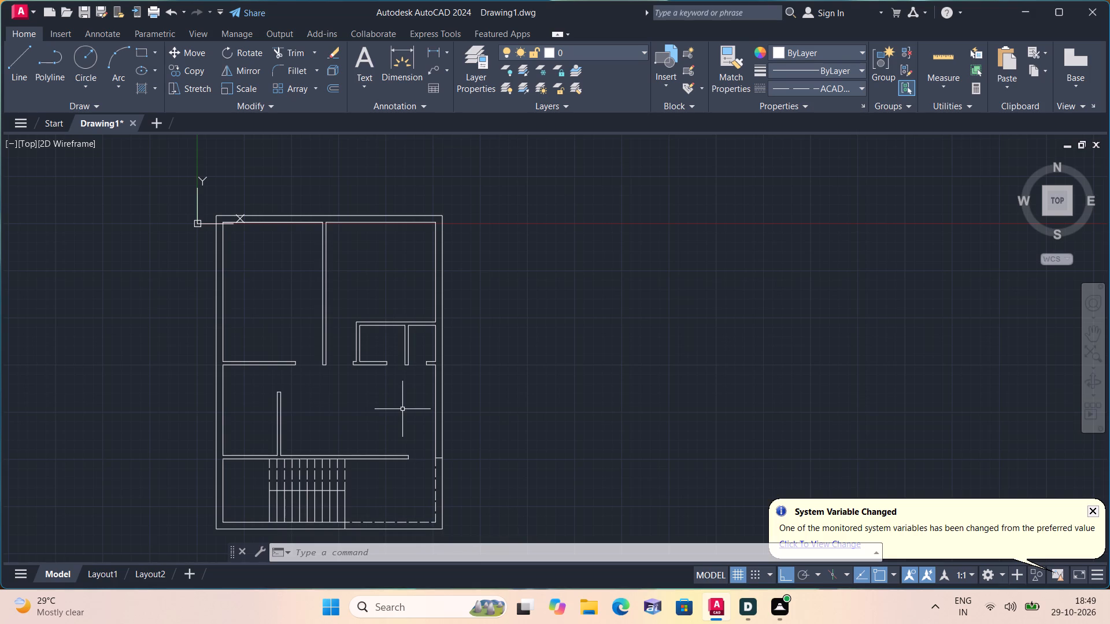
{"action": "key", "text": "space"}
{"action": "scroll", "coordinate": [362, 327], "scroll_direction": "up", "scroll_amount": 2}
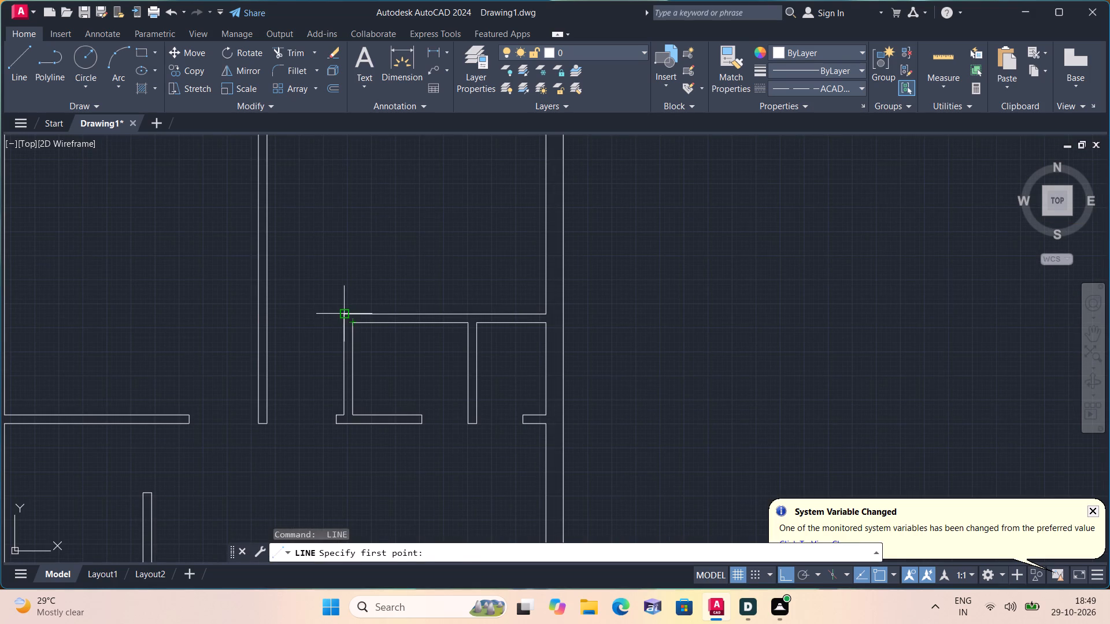
{"action": "left_click", "coordinate": [343, 311]}
{"action": "left_click", "coordinate": [268, 311]}
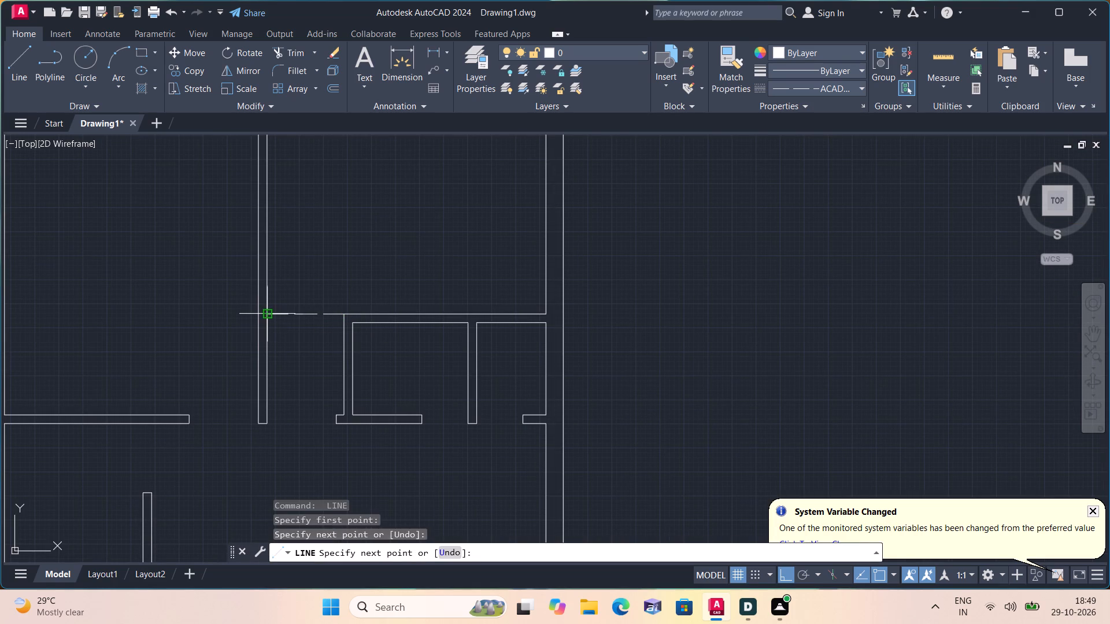
{"action": "key", "text": "space"}
{"action": "key", "text": "space"}
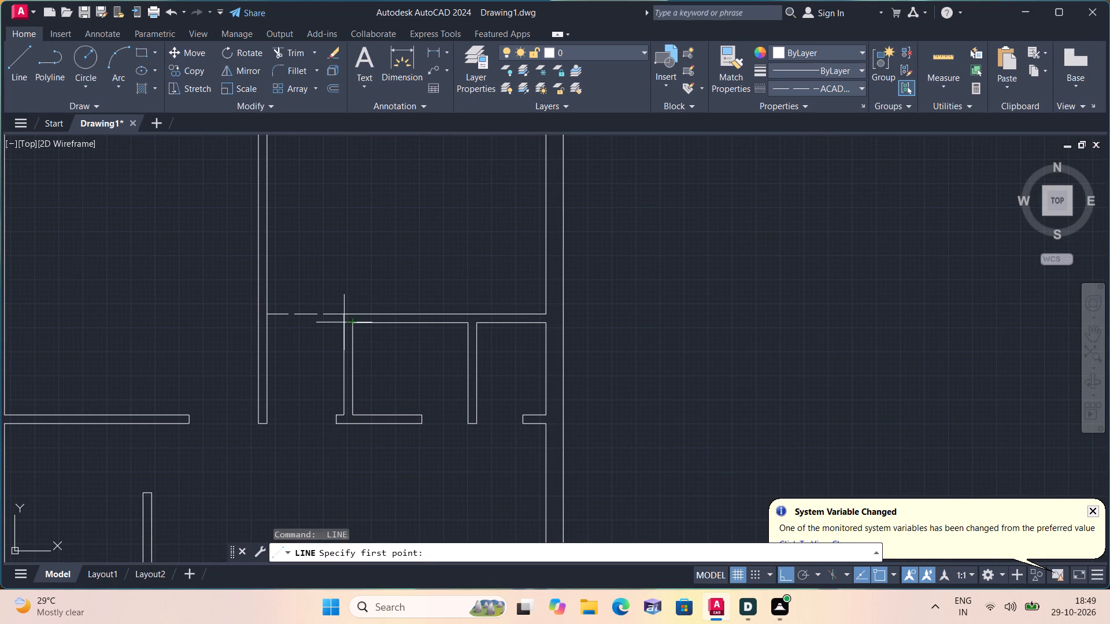
{"action": "left_click", "coordinate": [343, 323]}
{"action": "left_click", "coordinate": [268, 324]}
{"action": "key", "text": "space"}
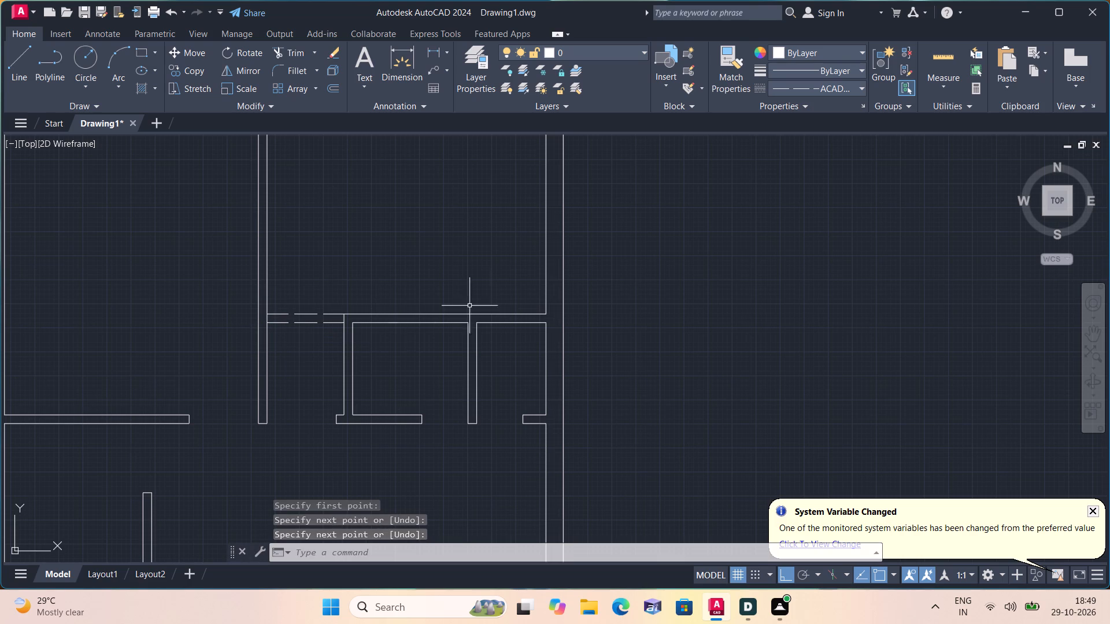
{"action": "key", "text": "Escape"}
{"action": "key", "text": "Escape"}
{"action": "key", "text": "Escape"}
{"action": "key", "text": "Escape"}
{"action": "key", "text": "Escape"}
{"action": "key", "text": "Escape"}
{"action": "key", "text": "Escape"}
{"action": "key", "text": "Escape"}
{"action": "key", "text": "Escape"}
{"action": "key", "text": "Escape"}
{"action": "key", "text": "Escape"}
{"action": "key", "text": "Escape"}
{"action": "key", "text": "Escape"}
{"action": "key", "text": "Escape"}
{"action": "key", "text": "Escape"}
{"action": "key", "text": "Escape"}
{"action": "key", "text": "Escape"}
{"action": "key", "text": "Escape"}
{"action": "key", "text": "Escape"}
{"action": "key", "text": "Escape"}
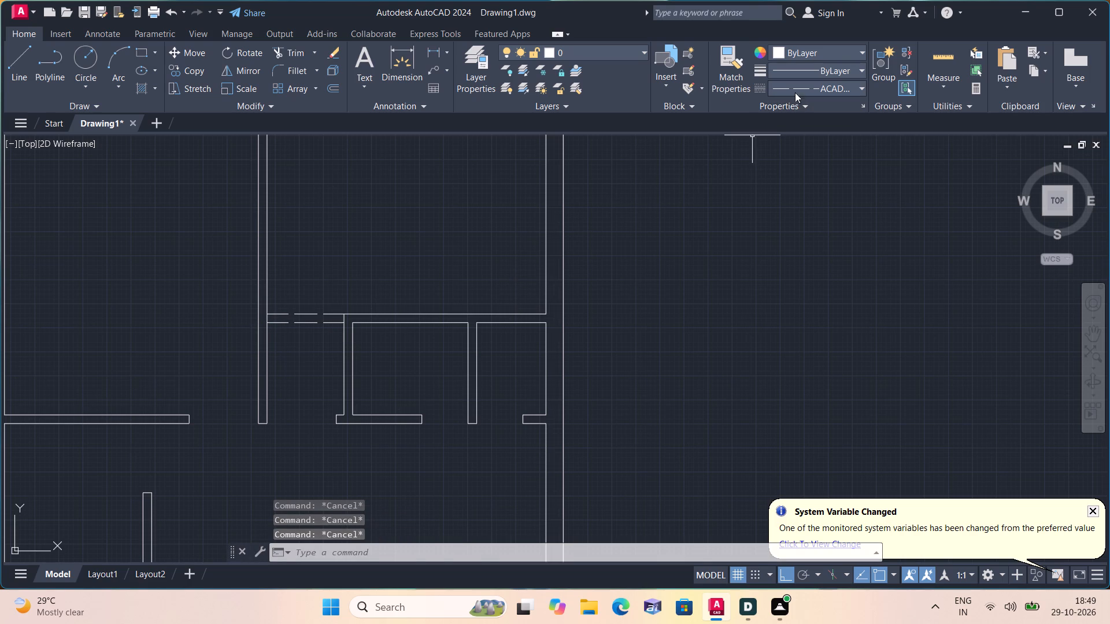
Set the current linetype back to ByLayer.
{"action": "left_click", "coordinate": [796, 89]}
{"action": "left_click", "coordinate": [797, 105]}
From the lower-left corner of the long vertical partition's end, draw a short line outward to the left and a 3' line upward.
{"action": "scroll", "coordinate": [686, 325], "scroll_direction": "down", "scroll_amount": 1}
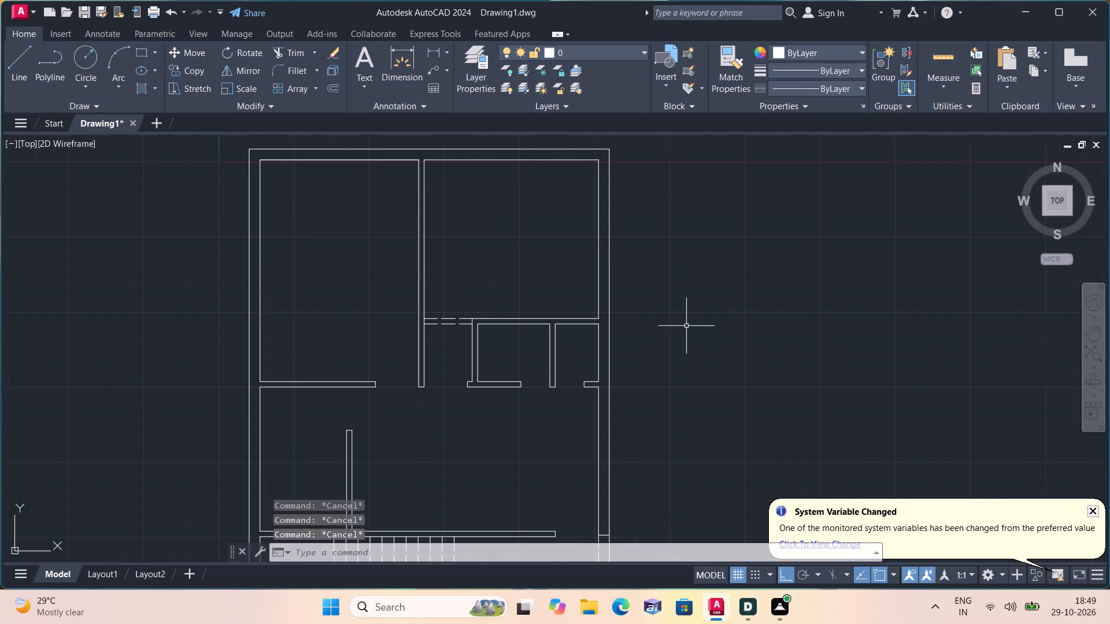
{"action": "scroll", "coordinate": [689, 332], "scroll_direction": "down", "scroll_amount": 1}
{"action": "scroll", "coordinate": [525, 351], "scroll_direction": "up", "scroll_amount": 2}
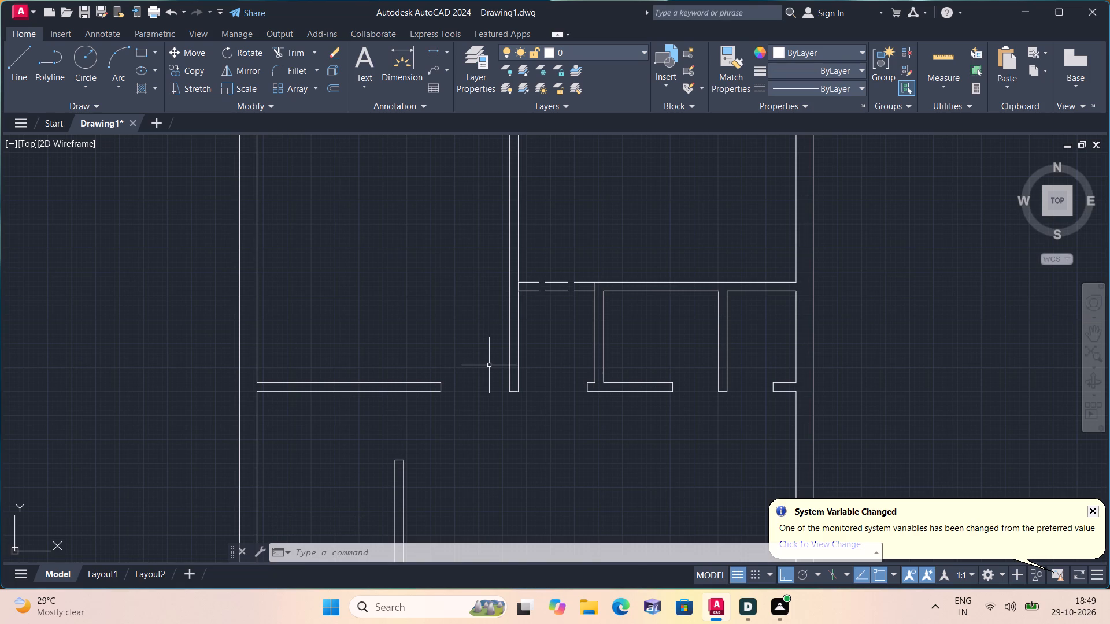
{"action": "key", "text": "l"}
{"action": "key", "text": "space"}
{"action": "scroll", "coordinate": [508, 403], "scroll_direction": "up", "scroll_amount": 2}
{"action": "left_click", "coordinate": [507, 374]}
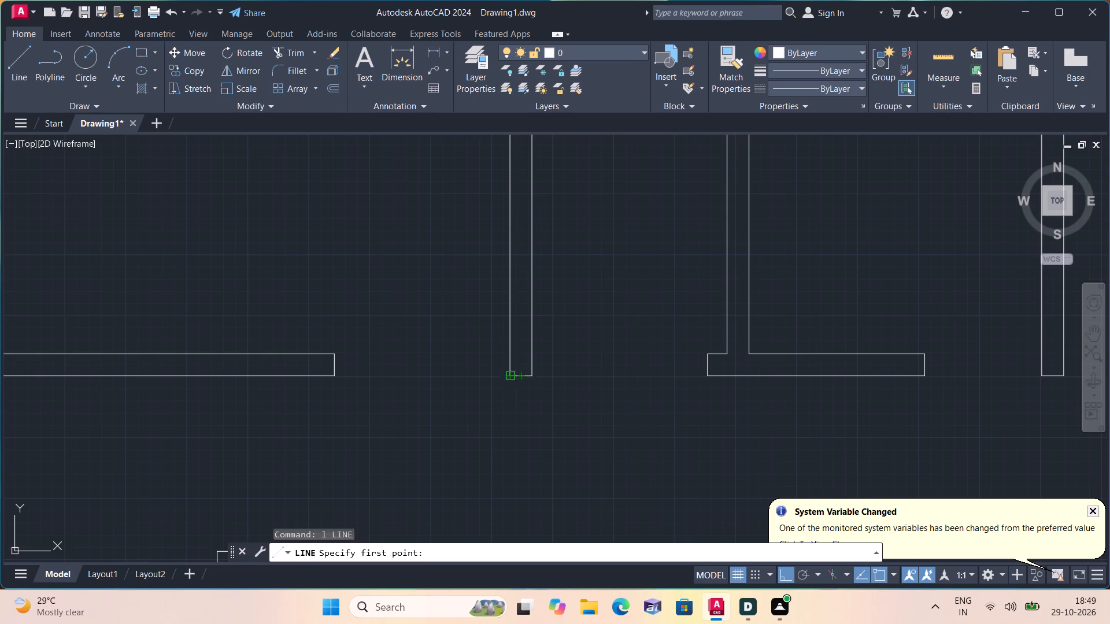
{"action": "left_click", "coordinate": [501, 375]}
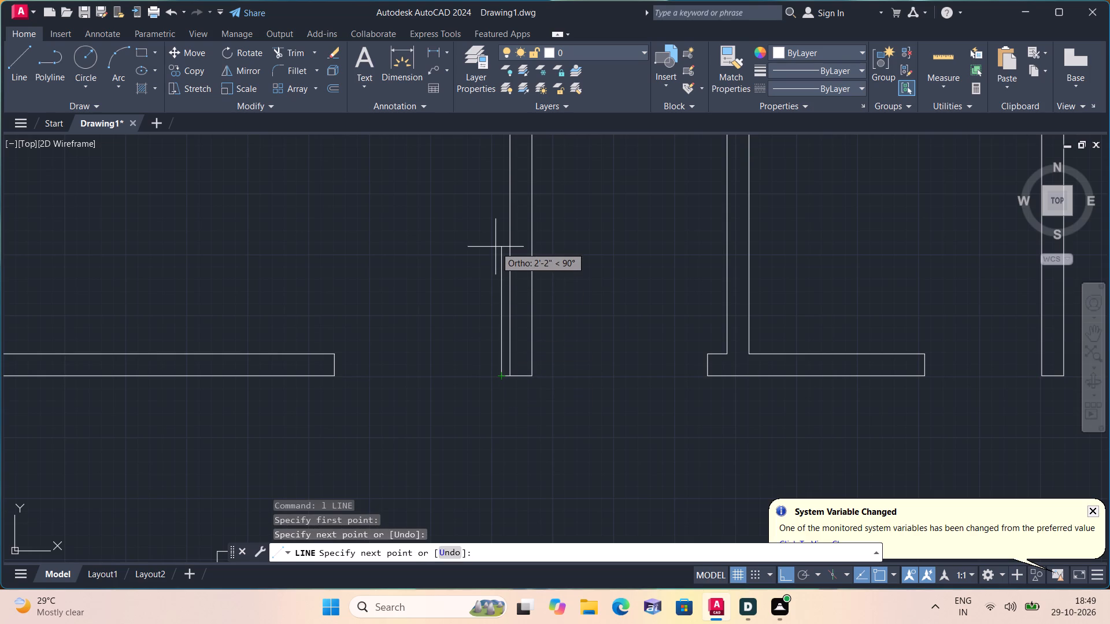
{"action": "type", "text": "3'"}
{"action": "key", "text": "space"}
{"action": "key", "text": "space"}
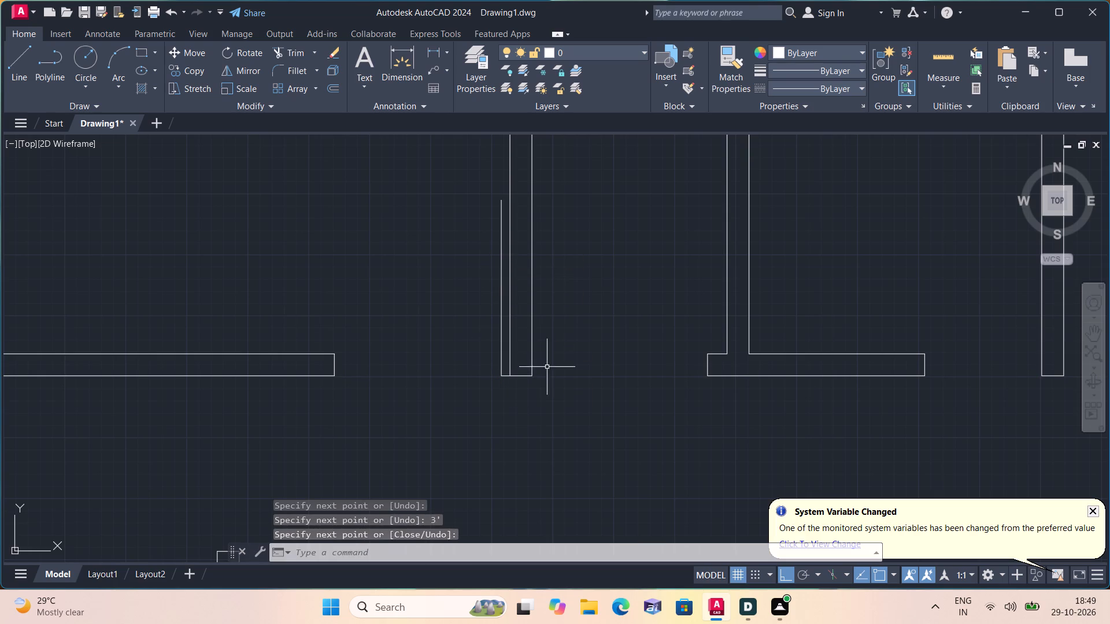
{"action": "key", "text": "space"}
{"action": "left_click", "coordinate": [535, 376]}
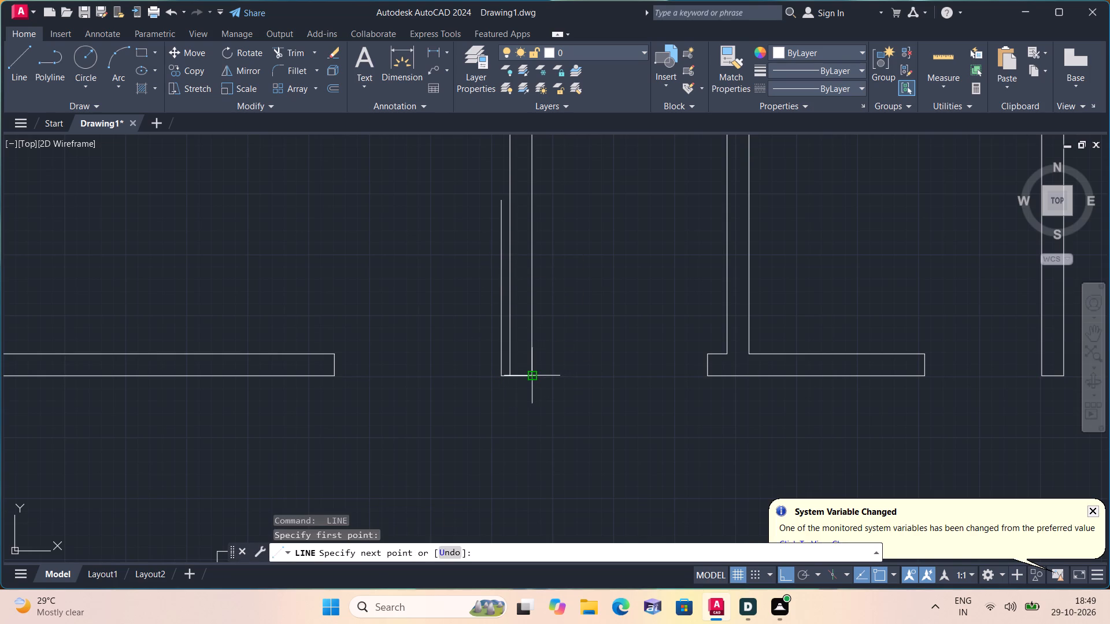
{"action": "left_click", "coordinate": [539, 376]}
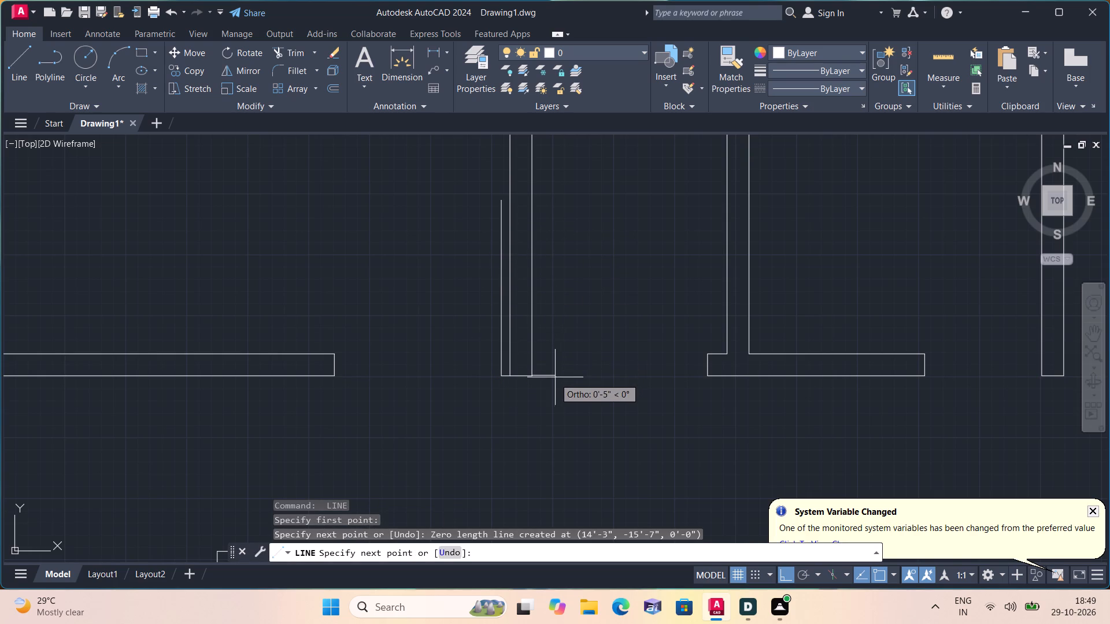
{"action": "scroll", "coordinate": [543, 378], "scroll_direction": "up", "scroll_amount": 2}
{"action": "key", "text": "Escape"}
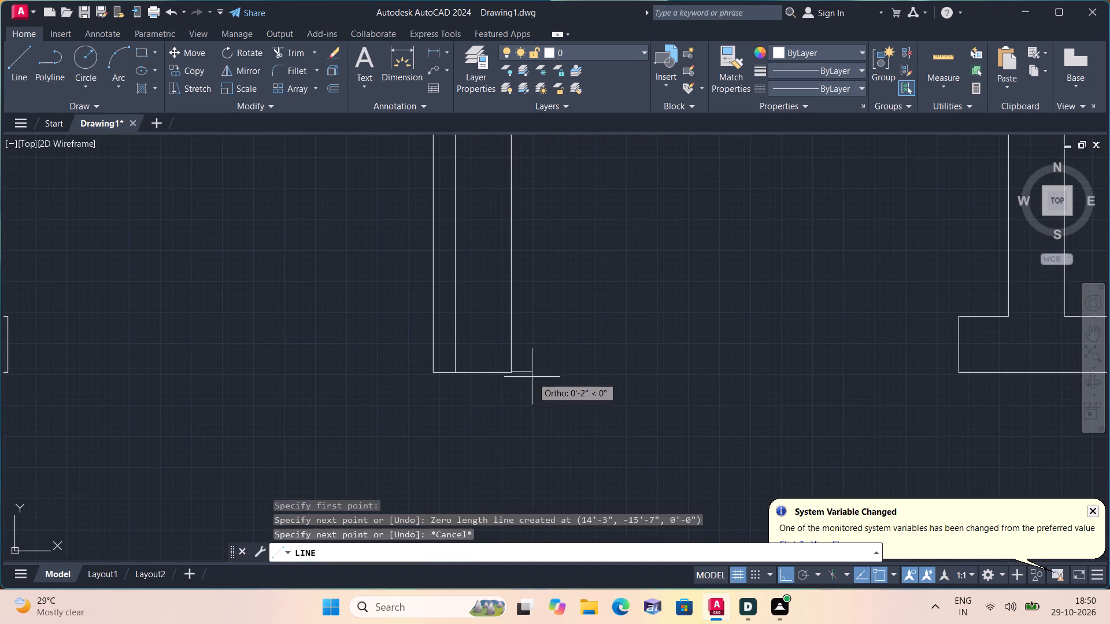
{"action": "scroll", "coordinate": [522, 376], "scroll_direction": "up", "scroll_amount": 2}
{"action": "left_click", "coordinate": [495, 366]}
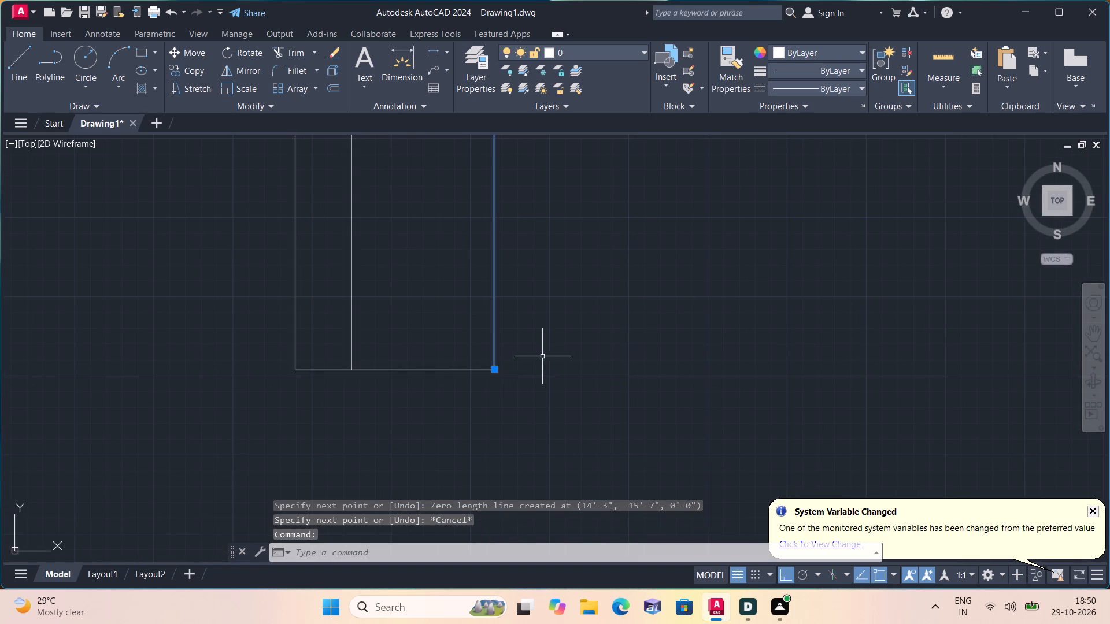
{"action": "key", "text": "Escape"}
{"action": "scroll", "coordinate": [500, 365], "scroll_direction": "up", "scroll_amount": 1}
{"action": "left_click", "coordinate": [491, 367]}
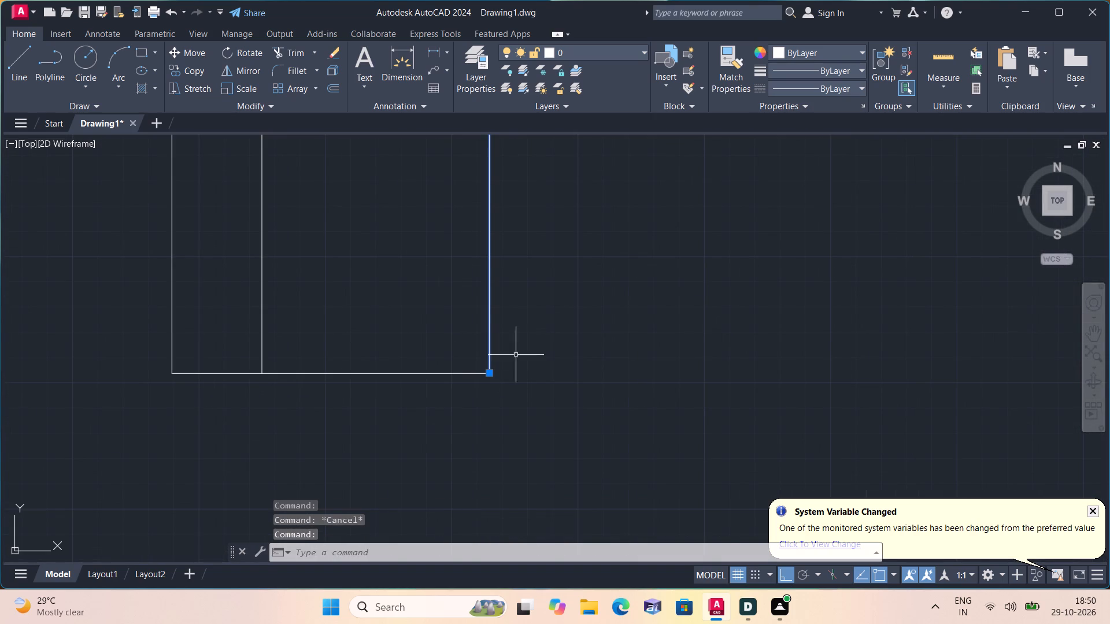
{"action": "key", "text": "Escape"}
From the same partition end's lower-right corner, draw a line about 1" to the right and a 3' line upward.
{"action": "scroll", "coordinate": [523, 350], "scroll_direction": "down", "scroll_amount": 2}
{"action": "key", "text": "l"}
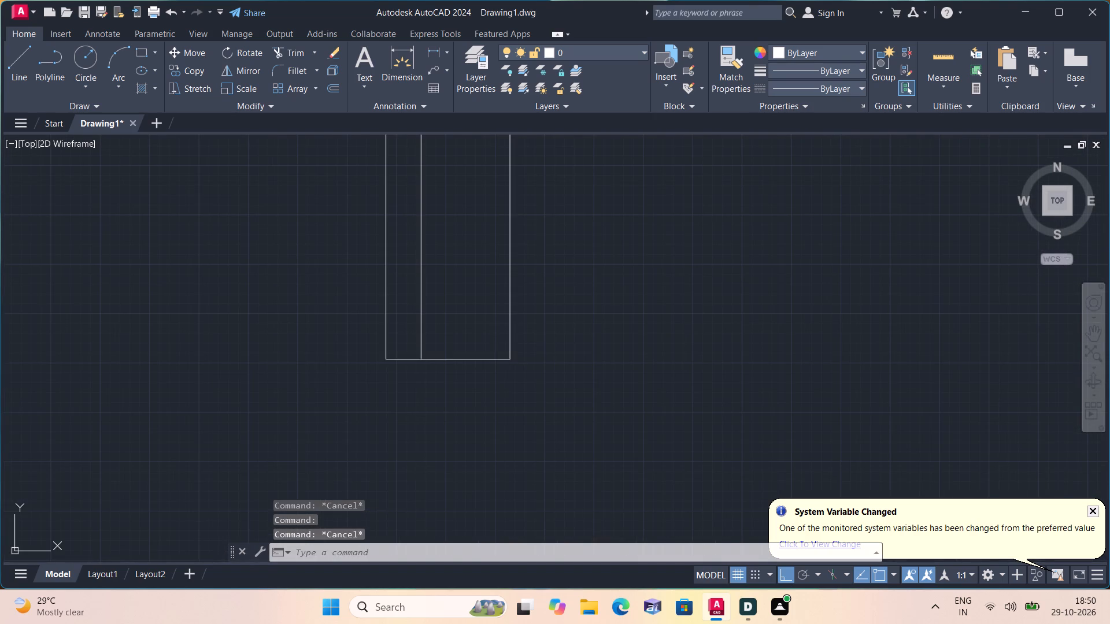
{"action": "key", "text": "space"}
{"action": "left_click", "coordinate": [512, 358]}
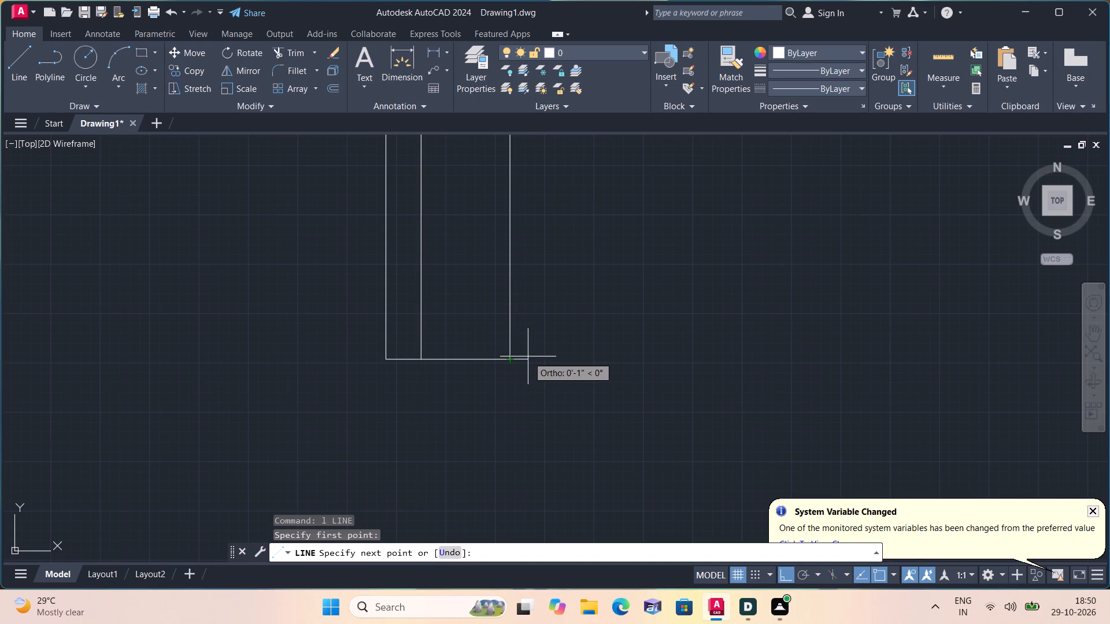
{"action": "left_click", "coordinate": [528, 356]}
{"action": "middle_click_drag", "start_coordinate": [528, 226], "coordinate": [526, 355]}
{"action": "scroll", "coordinate": [527, 226], "scroll_direction": "down", "scroll_amount": 1}
{"action": "scroll", "coordinate": [527, 159], "scroll_direction": "down", "scroll_amount": 1}
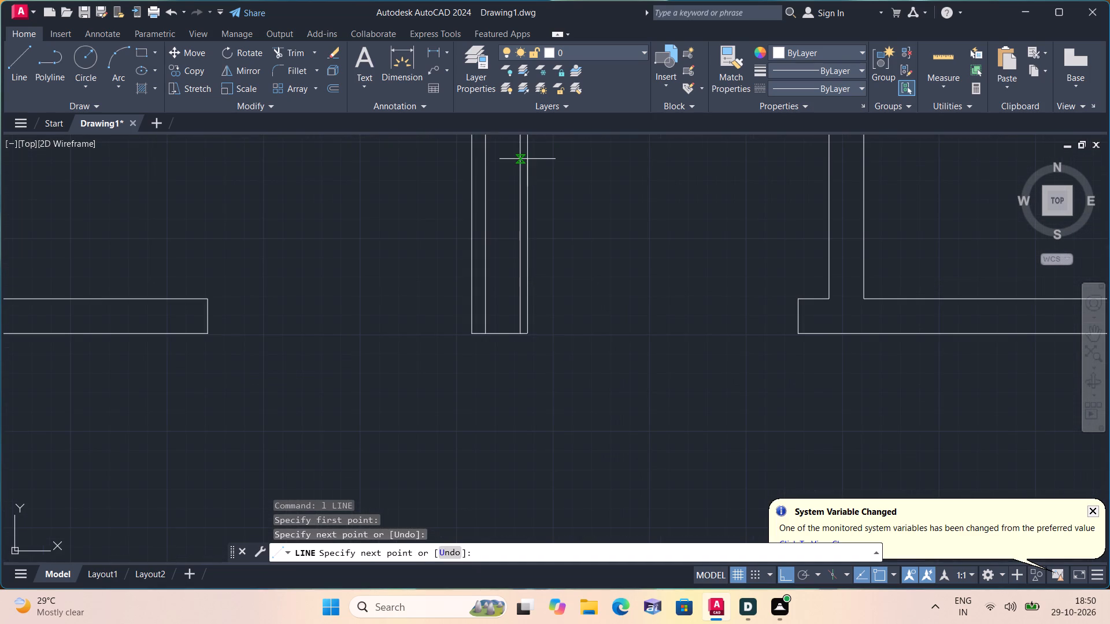
{"action": "type", "text": "3'"}
{"action": "key", "text": "space"}
{"action": "key", "text": "space"}
From the lower-left corner of the partition end between the two small rooms, draw a short line left and a 2' line upward.
{"action": "scroll", "coordinate": [556, 199], "scroll_direction": "down", "scroll_amount": 1}
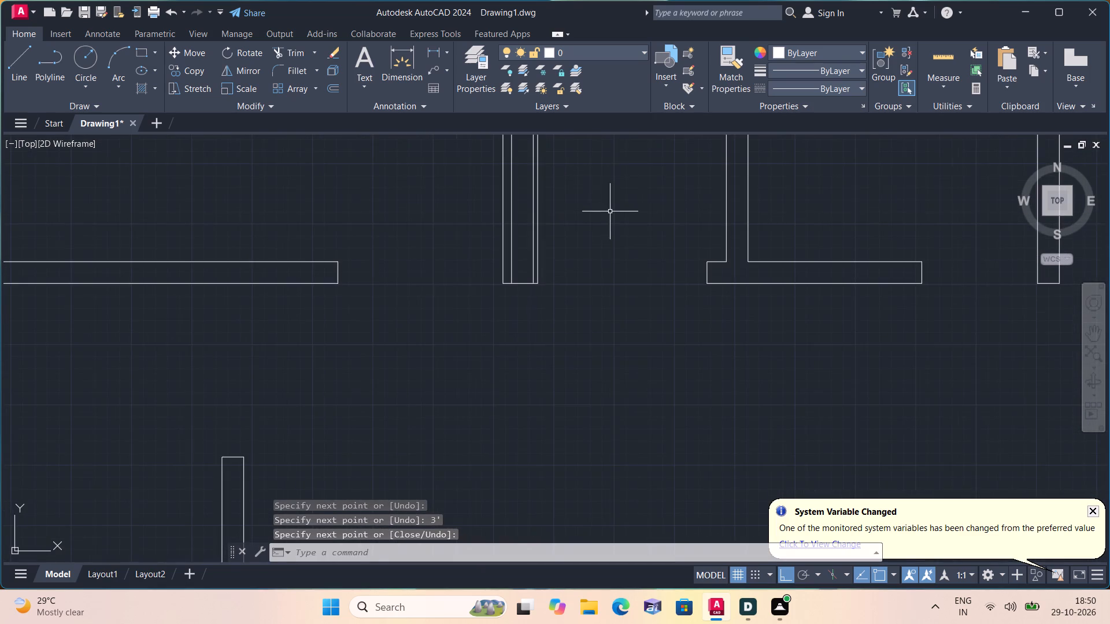
{"action": "middle_click_drag", "start_coordinate": [584, 214], "coordinate": [541, 278]}
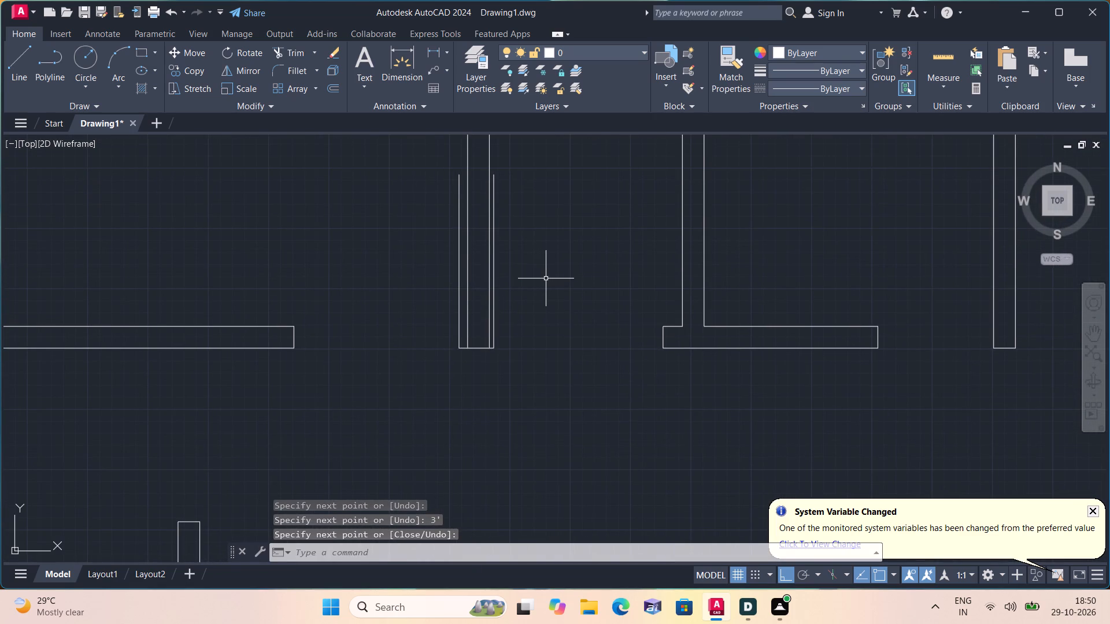
{"action": "scroll", "coordinate": [587, 308], "scroll_direction": "down", "scroll_amount": 1}
{"action": "middle_click_drag", "start_coordinate": [583, 308], "coordinate": [474, 331]}
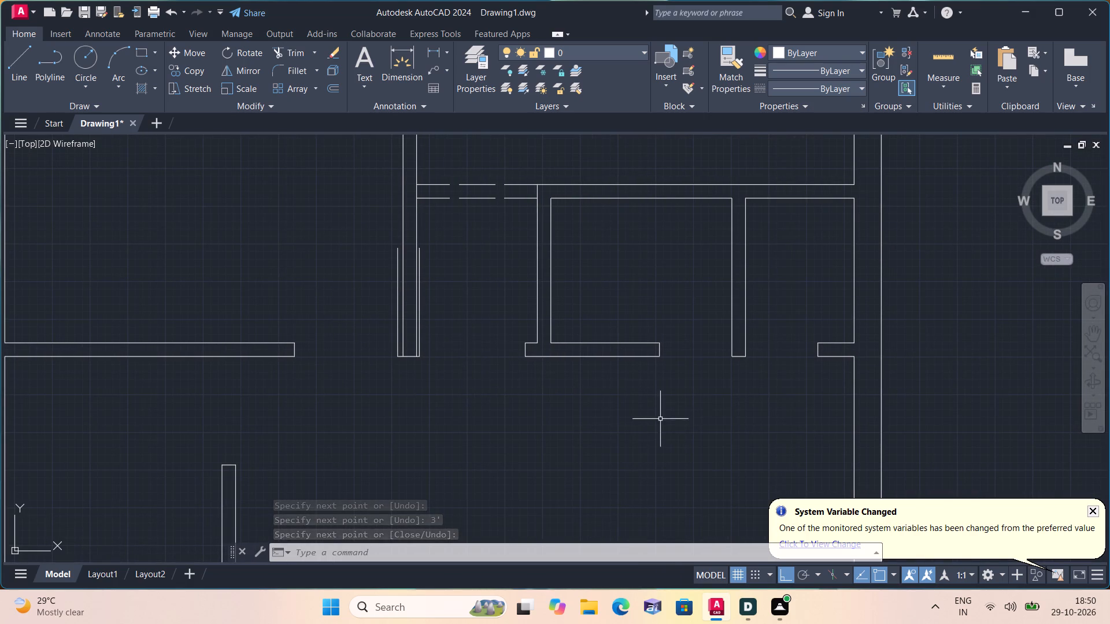
{"action": "key", "text": "space"}
{"action": "scroll", "coordinate": [739, 365], "scroll_direction": "up", "scroll_amount": 1}
{"action": "left_click", "coordinate": [724, 351]}
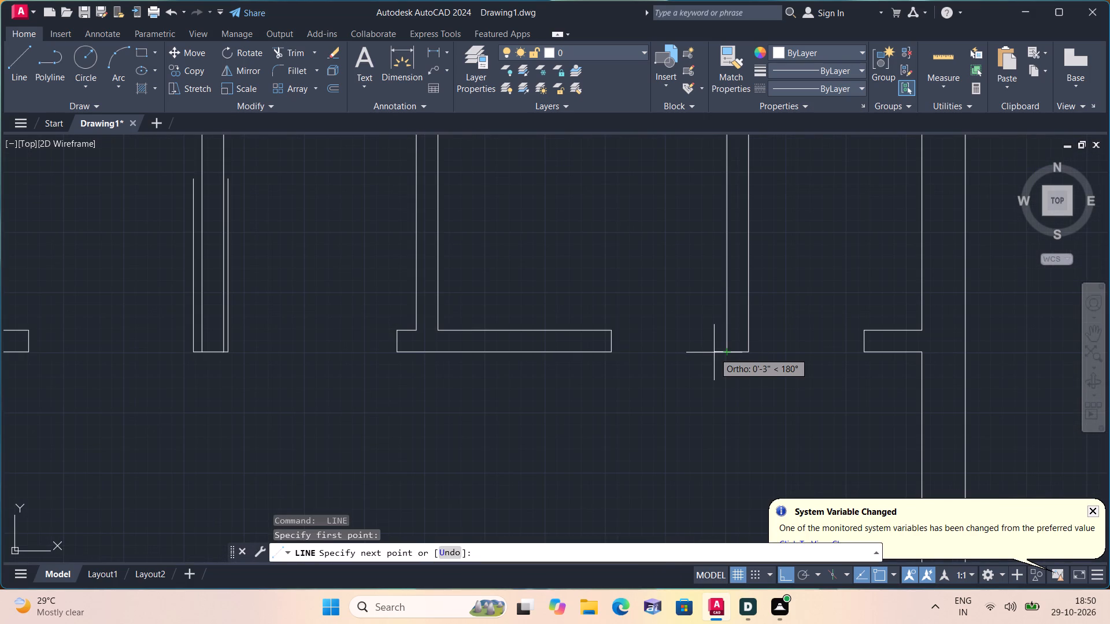
{"action": "left_click", "coordinate": [719, 352]}
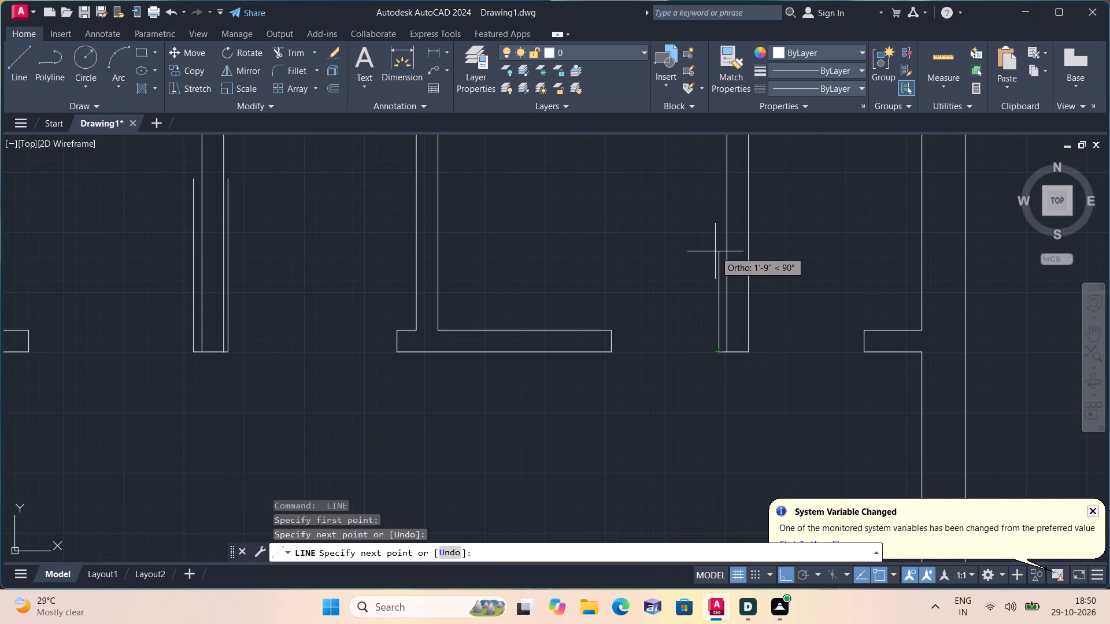
{"action": "type", "text": "2'"}
{"action": "key", "text": "space"}
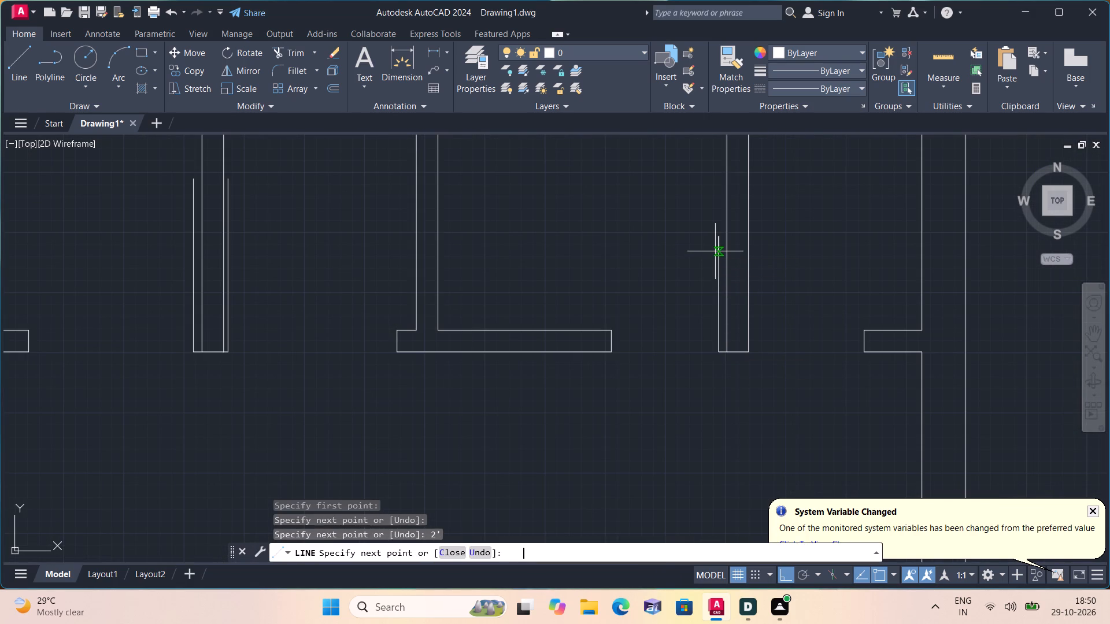
{"action": "key", "text": "space"}
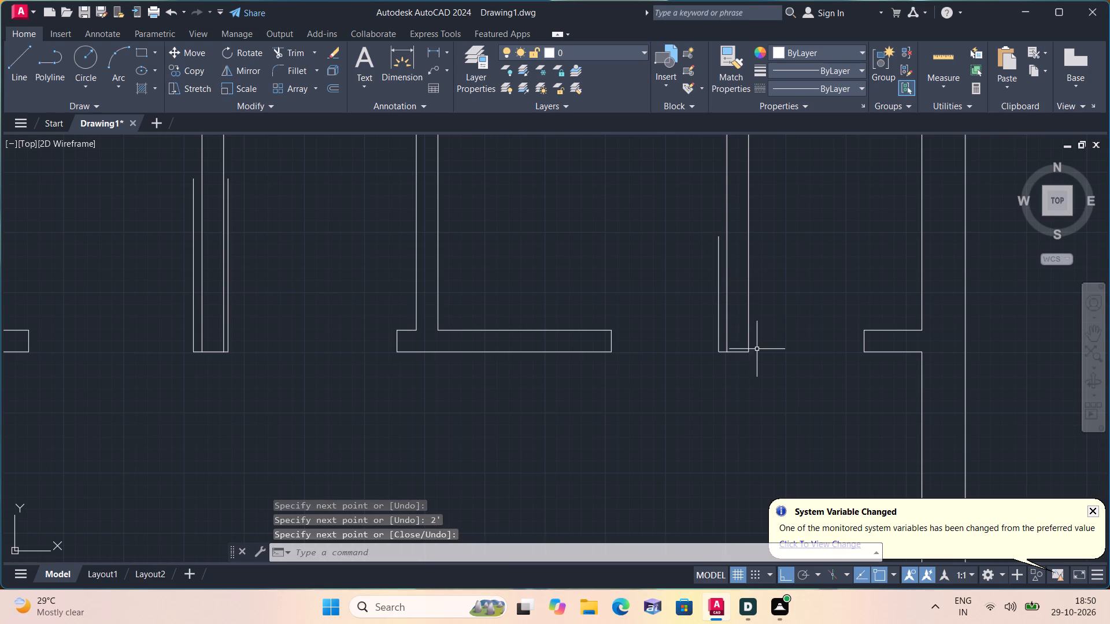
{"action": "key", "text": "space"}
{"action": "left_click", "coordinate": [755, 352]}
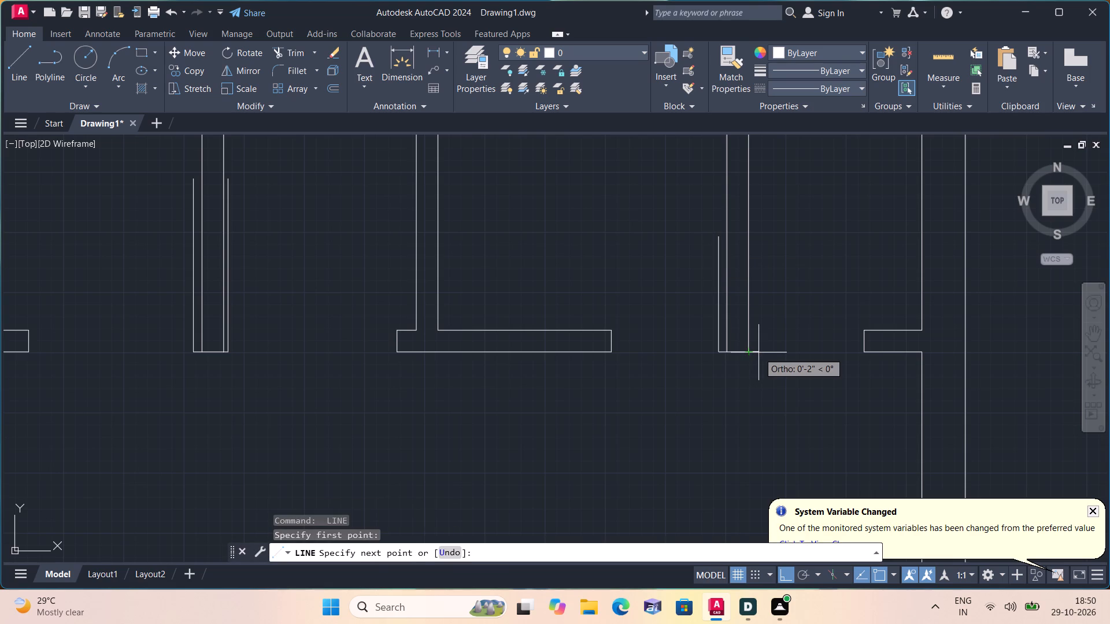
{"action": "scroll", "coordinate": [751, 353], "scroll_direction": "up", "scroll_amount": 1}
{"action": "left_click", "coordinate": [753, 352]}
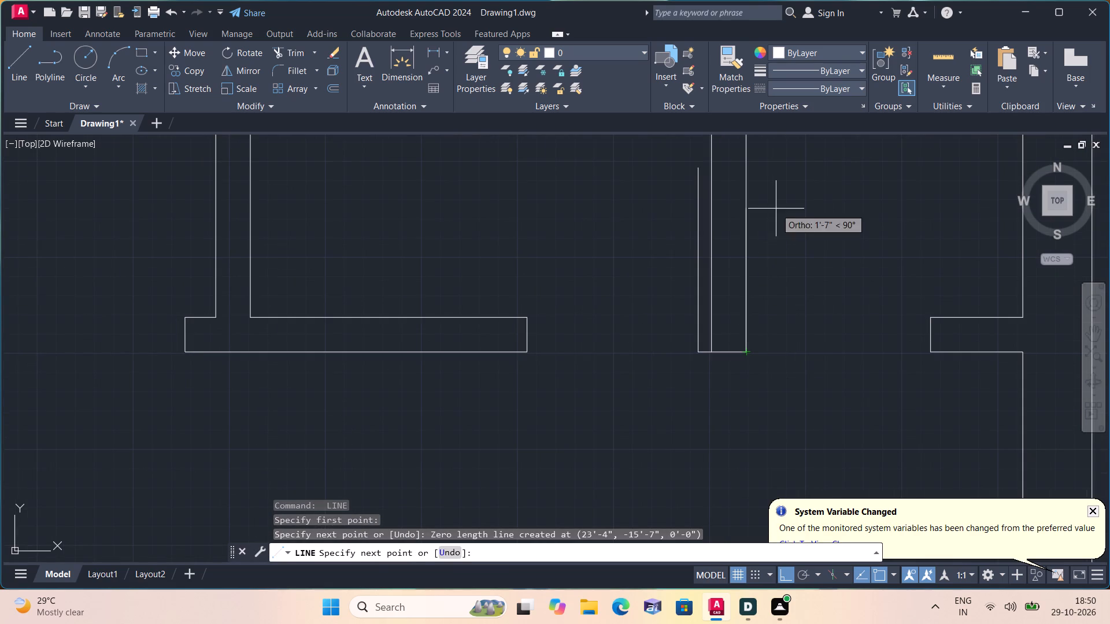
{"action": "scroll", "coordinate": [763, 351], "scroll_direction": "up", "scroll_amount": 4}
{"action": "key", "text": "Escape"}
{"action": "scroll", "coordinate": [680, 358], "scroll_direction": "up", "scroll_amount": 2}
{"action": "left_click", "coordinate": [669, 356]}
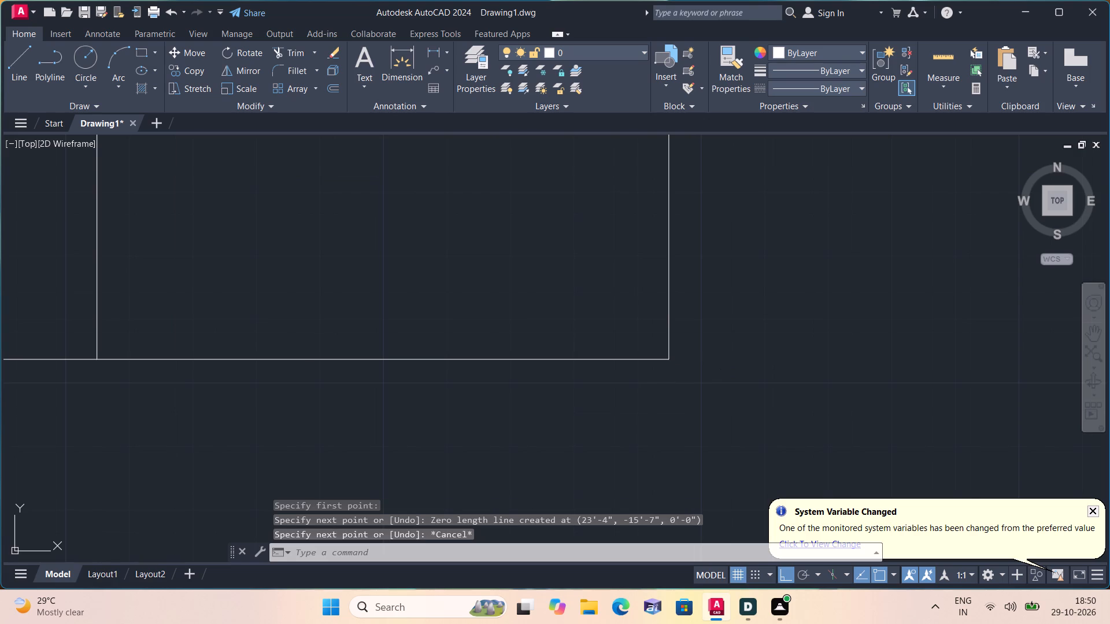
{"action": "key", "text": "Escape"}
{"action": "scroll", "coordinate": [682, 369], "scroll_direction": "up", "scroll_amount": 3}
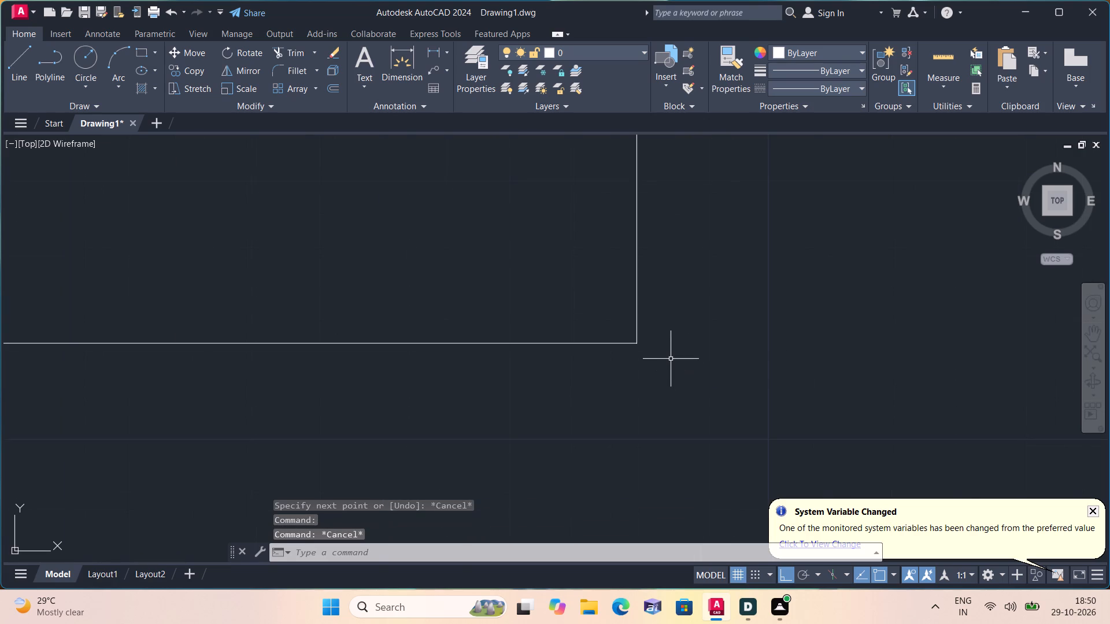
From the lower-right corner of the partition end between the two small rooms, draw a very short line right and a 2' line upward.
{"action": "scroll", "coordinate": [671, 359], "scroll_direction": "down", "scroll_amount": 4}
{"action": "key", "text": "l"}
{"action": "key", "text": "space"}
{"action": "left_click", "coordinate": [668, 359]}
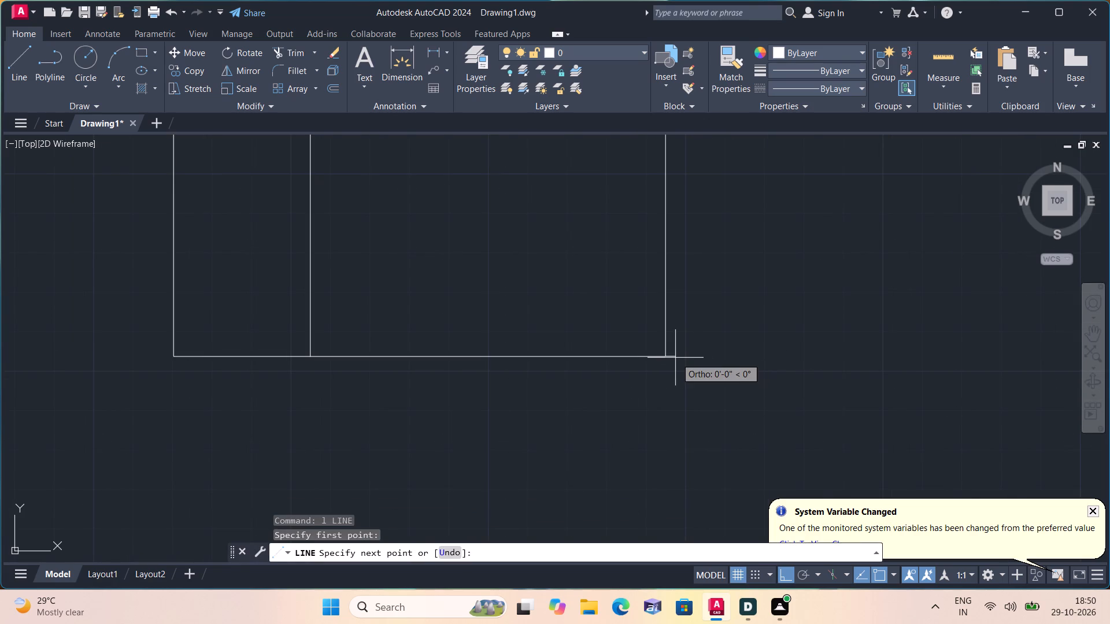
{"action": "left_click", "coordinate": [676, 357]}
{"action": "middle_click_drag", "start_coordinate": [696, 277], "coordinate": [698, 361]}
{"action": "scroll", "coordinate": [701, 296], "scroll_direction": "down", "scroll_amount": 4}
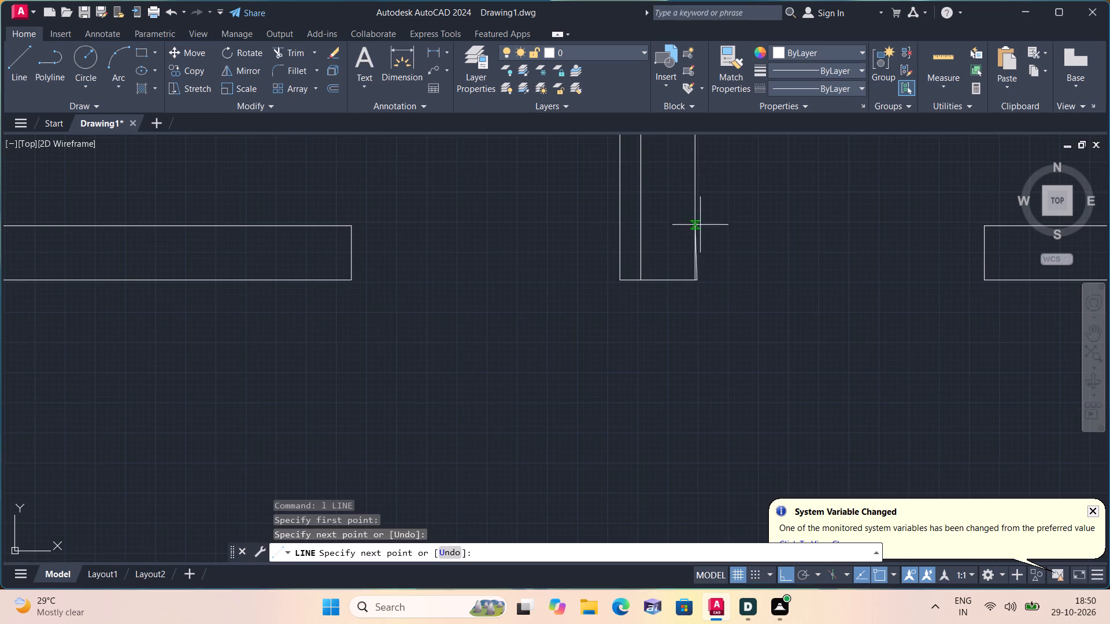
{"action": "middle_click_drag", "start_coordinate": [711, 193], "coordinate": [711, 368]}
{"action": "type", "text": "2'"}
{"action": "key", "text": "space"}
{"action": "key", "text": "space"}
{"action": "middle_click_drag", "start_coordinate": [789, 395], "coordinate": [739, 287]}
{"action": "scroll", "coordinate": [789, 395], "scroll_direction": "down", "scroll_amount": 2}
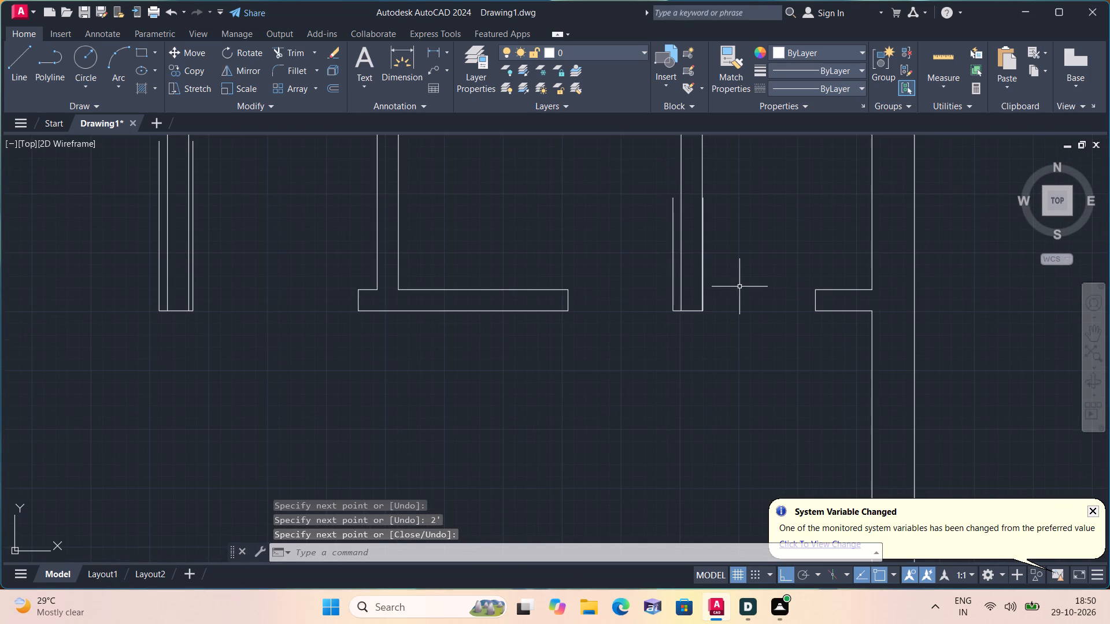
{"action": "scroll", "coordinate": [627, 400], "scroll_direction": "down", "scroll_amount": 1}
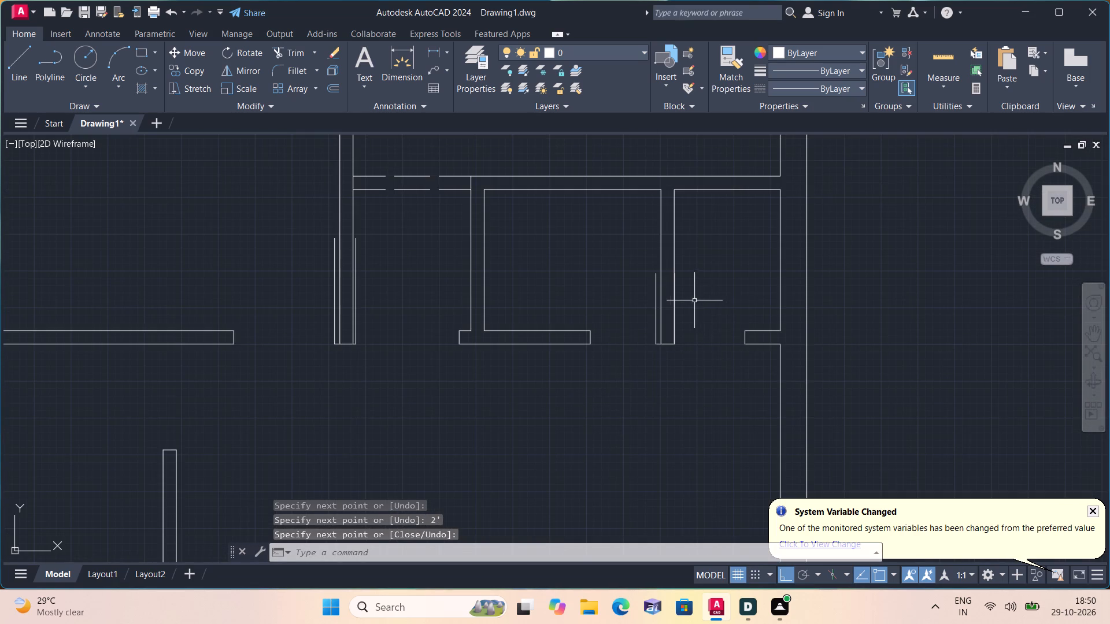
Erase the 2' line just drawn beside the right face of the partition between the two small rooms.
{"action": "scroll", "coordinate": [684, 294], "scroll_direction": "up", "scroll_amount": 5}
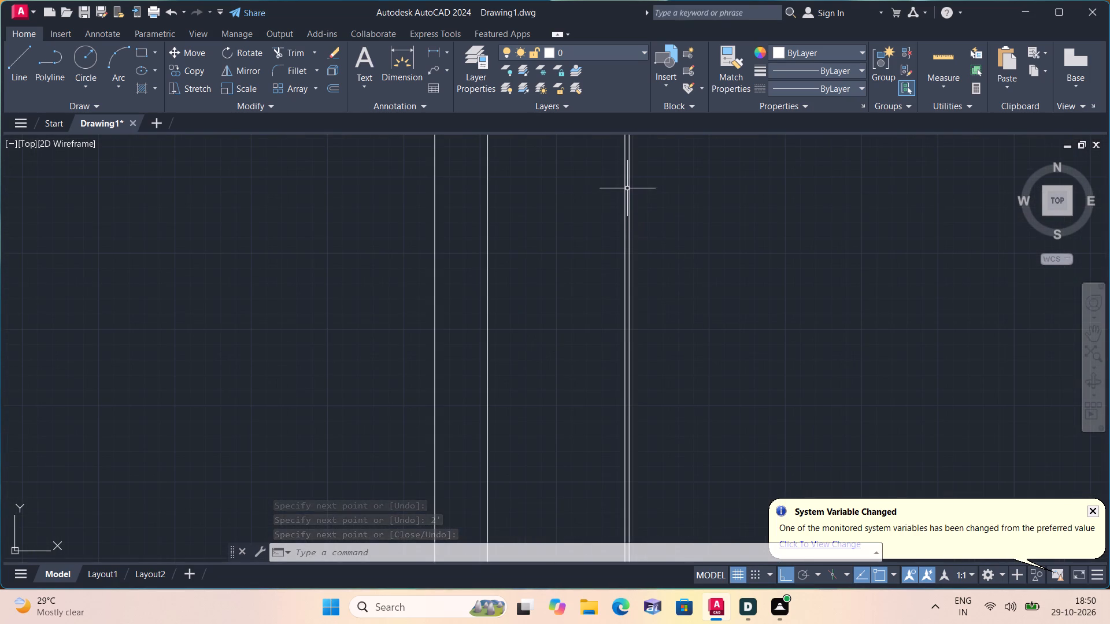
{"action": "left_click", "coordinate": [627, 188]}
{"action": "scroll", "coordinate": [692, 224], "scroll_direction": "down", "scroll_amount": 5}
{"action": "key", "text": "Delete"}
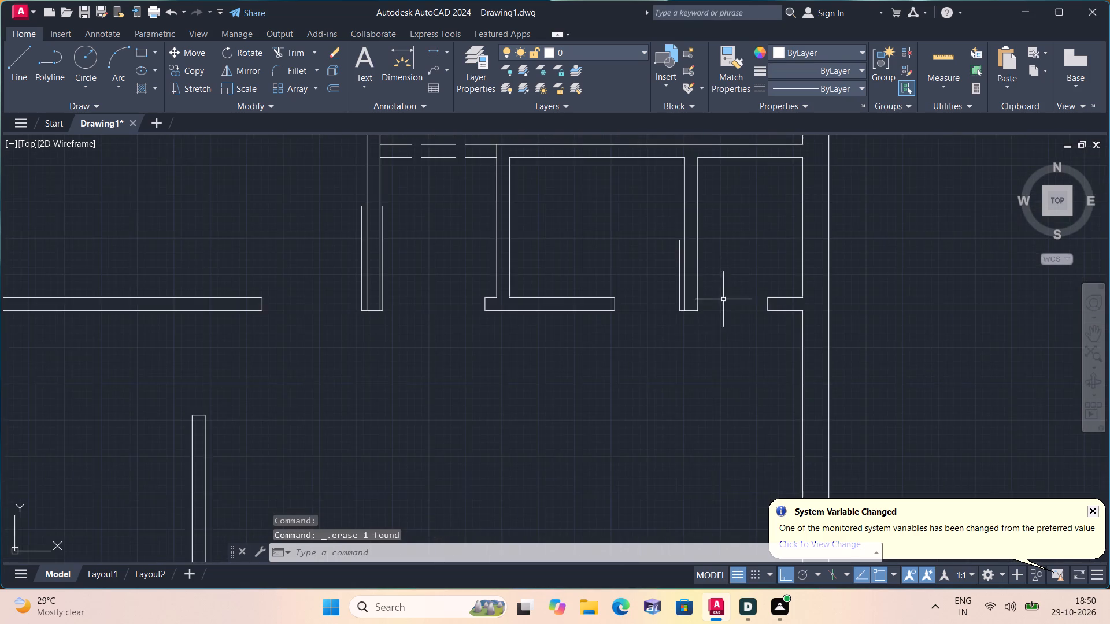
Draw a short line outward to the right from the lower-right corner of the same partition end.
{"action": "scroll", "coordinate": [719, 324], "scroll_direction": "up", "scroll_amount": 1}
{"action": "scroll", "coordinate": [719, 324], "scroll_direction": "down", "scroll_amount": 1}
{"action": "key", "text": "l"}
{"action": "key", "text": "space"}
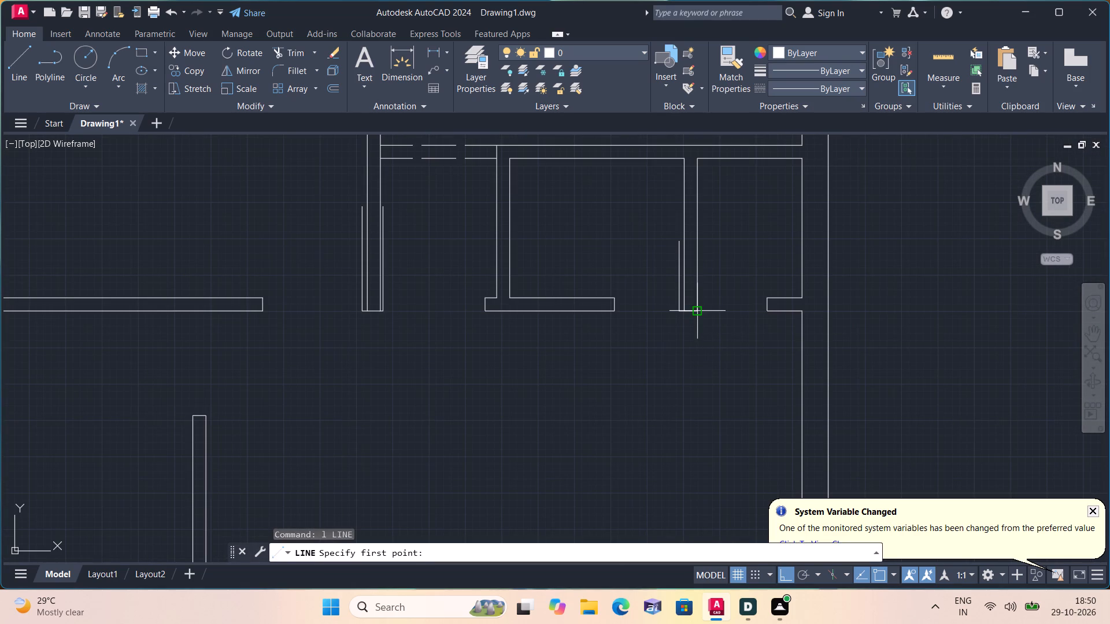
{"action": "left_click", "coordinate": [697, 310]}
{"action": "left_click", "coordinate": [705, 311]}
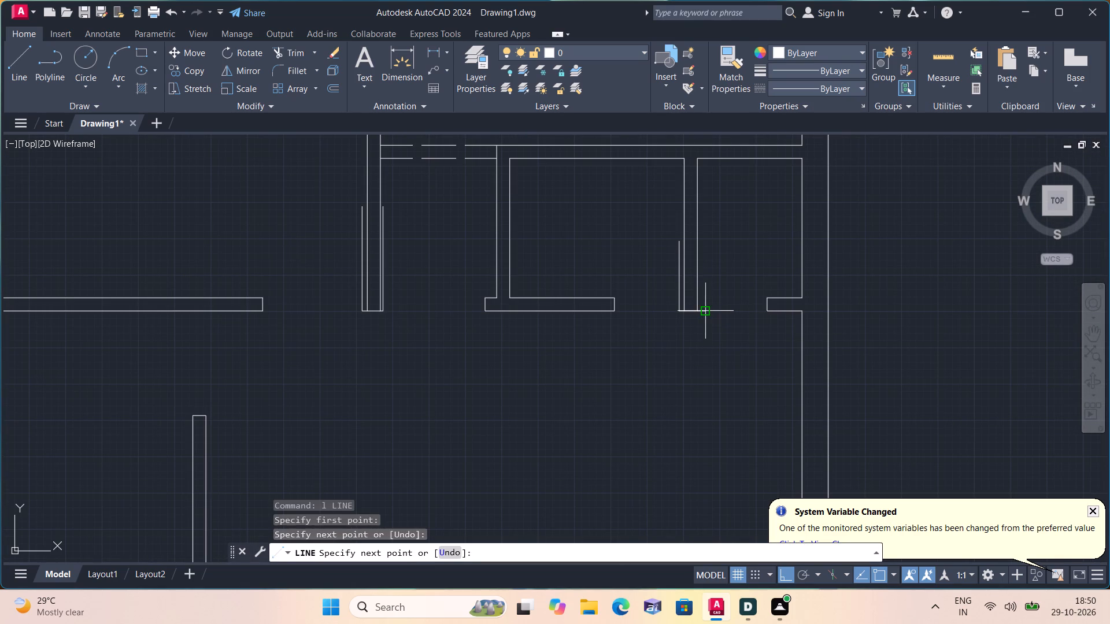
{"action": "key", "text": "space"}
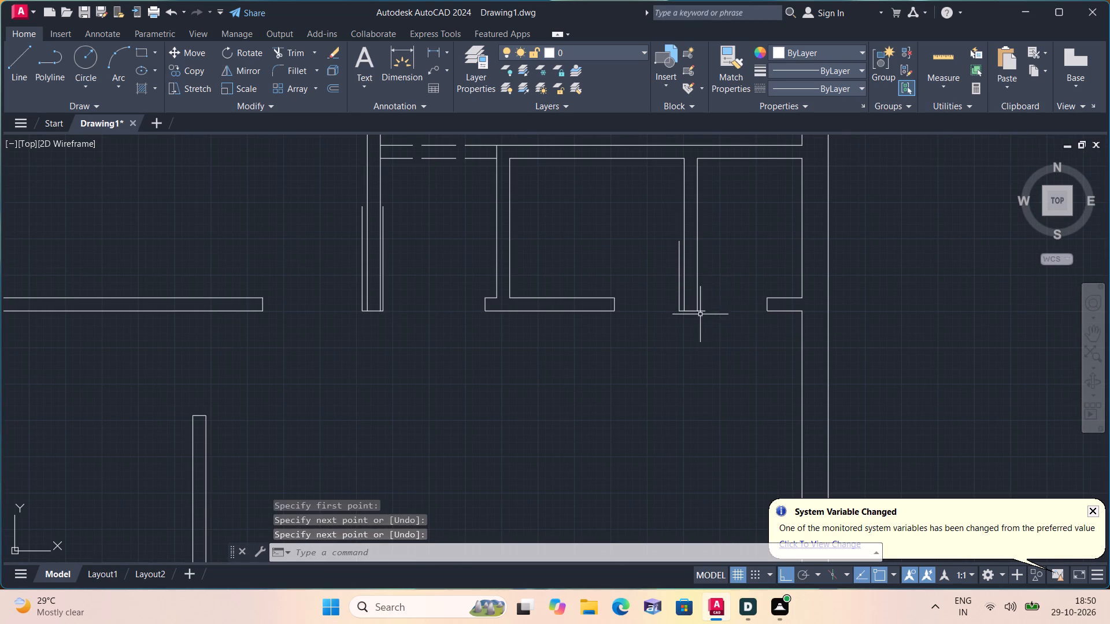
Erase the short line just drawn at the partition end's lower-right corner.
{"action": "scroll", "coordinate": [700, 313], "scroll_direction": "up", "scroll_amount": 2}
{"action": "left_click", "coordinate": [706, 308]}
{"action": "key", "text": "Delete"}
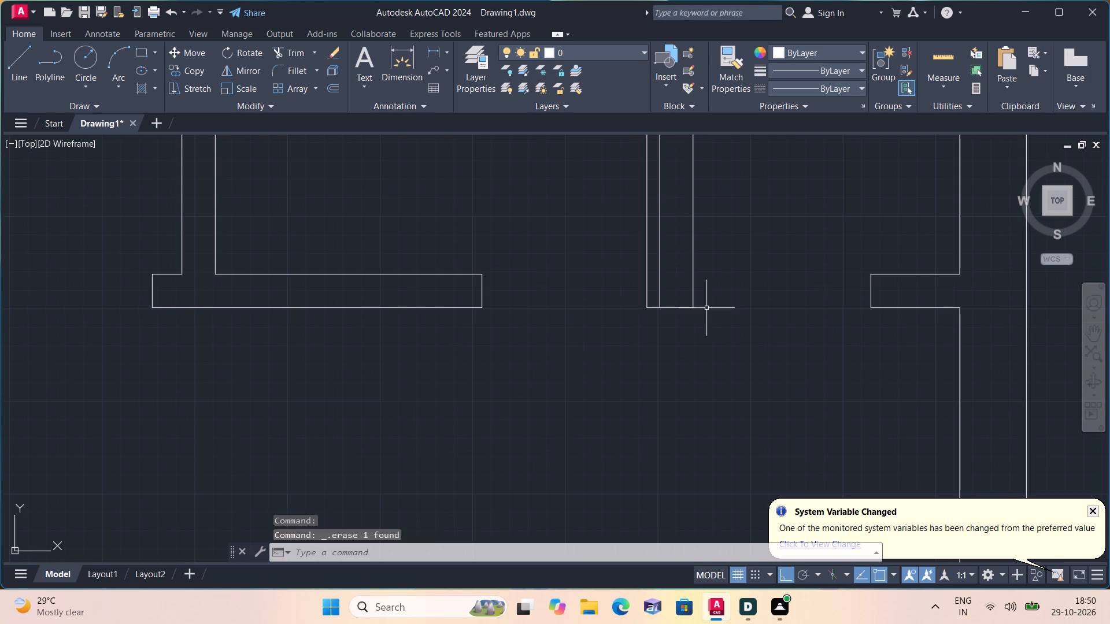
From the lower-right corner of the partition end between the two small rooms, draw a very short line right and a 2' line upward.
{"action": "type", "text": "l"}
{"action": "key", "text": "space"}
{"action": "left_click", "coordinate": [694, 308]}
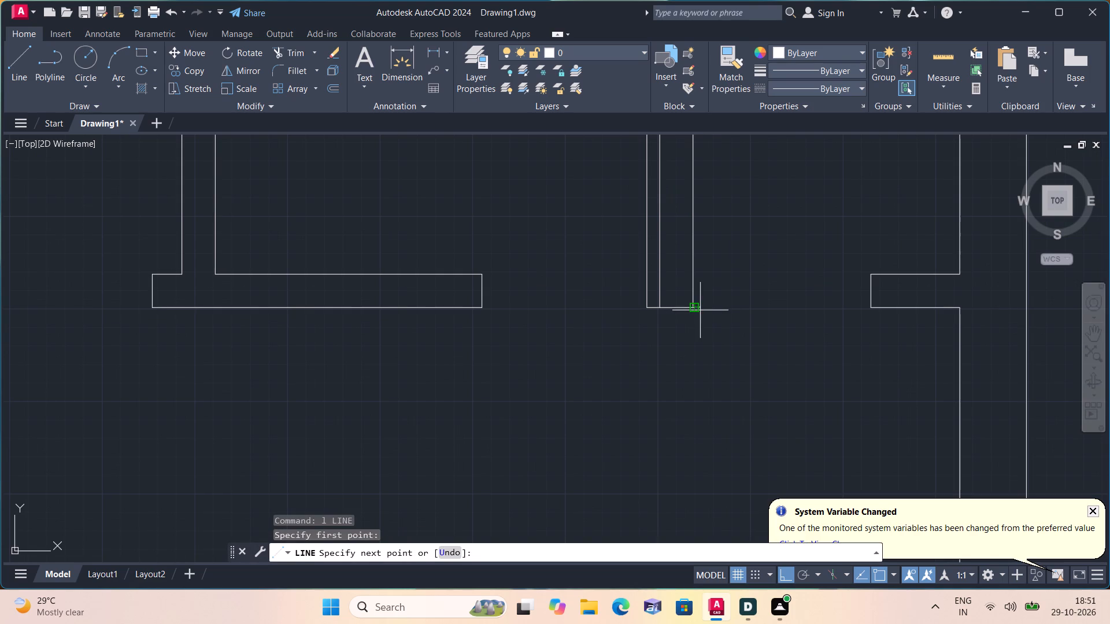
{"action": "left_click", "coordinate": [700, 309]}
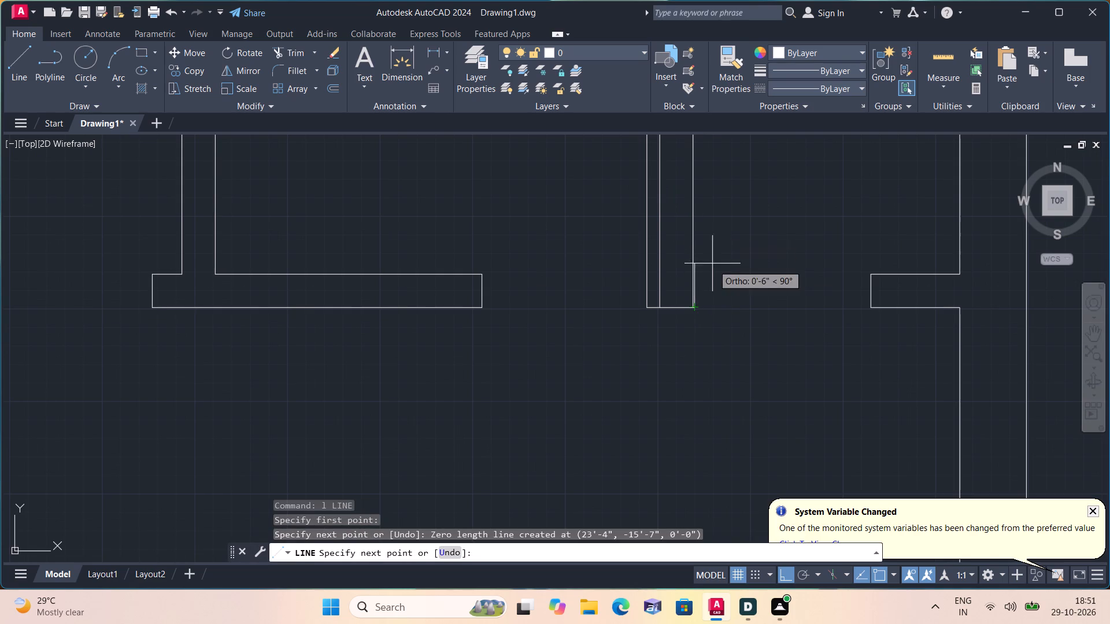
{"action": "scroll", "coordinate": [705, 309], "scroll_direction": "up", "scroll_amount": 1}
{"action": "left_click", "coordinate": [694, 306]}
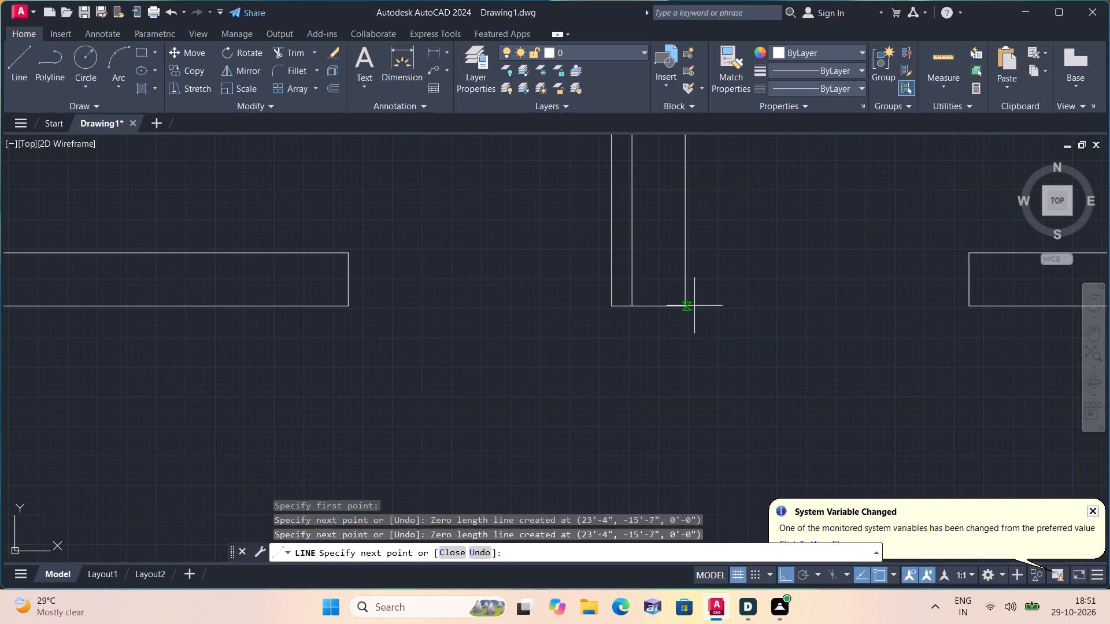
{"action": "scroll", "coordinate": [701, 302], "scroll_direction": "up", "scroll_amount": 3}
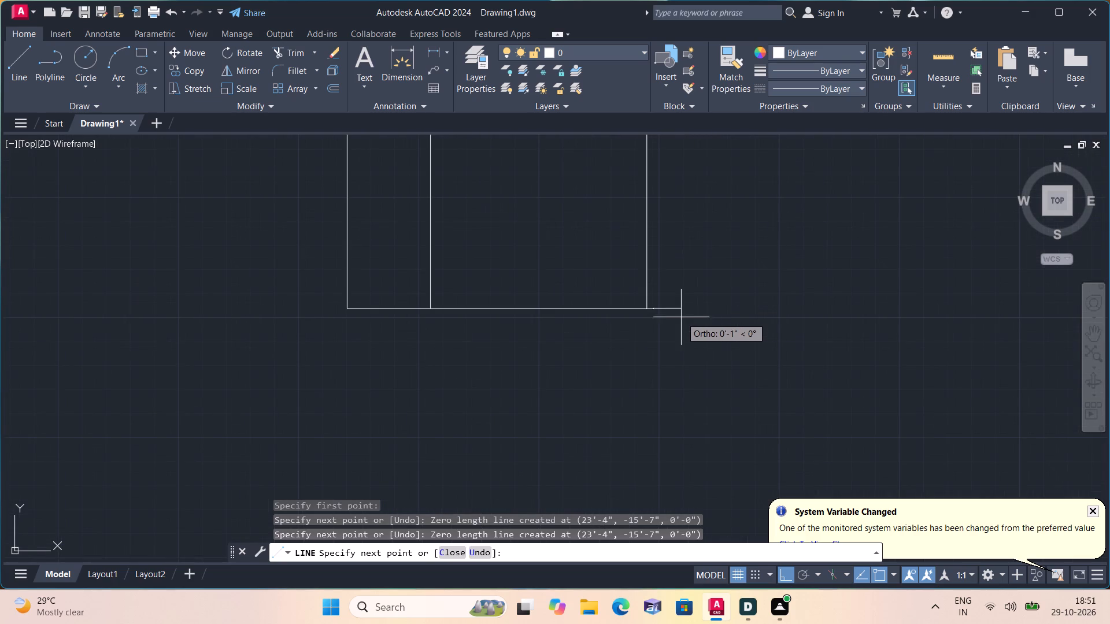
{"action": "scroll", "coordinate": [664, 311], "scroll_direction": "up", "scroll_amount": 1}
{"action": "left_click", "coordinate": [658, 307]}
{"action": "middle_click_drag", "start_coordinate": [677, 243], "coordinate": [691, 273]}
{"action": "scroll", "coordinate": [678, 244], "scroll_direction": "down", "scroll_amount": 1}
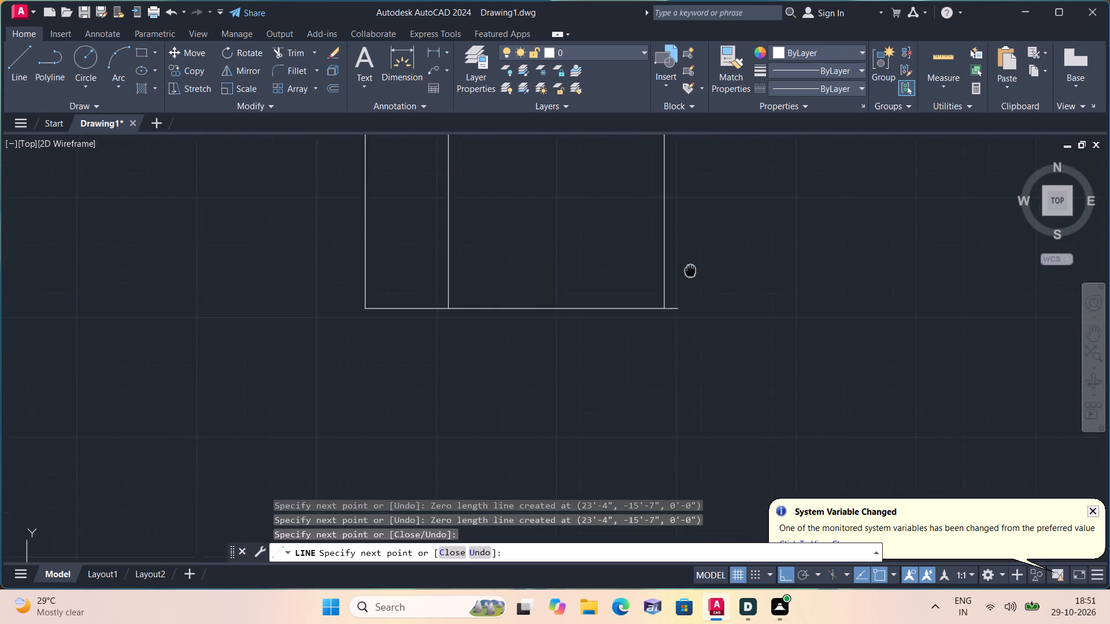
{"action": "middle_click_drag", "start_coordinate": [691, 273], "coordinate": [713, 399]}
{"action": "scroll", "coordinate": [691, 273], "scroll_direction": "down", "scroll_amount": 3}
{"action": "middle_click_drag", "start_coordinate": [743, 170], "coordinate": [762, 253]}
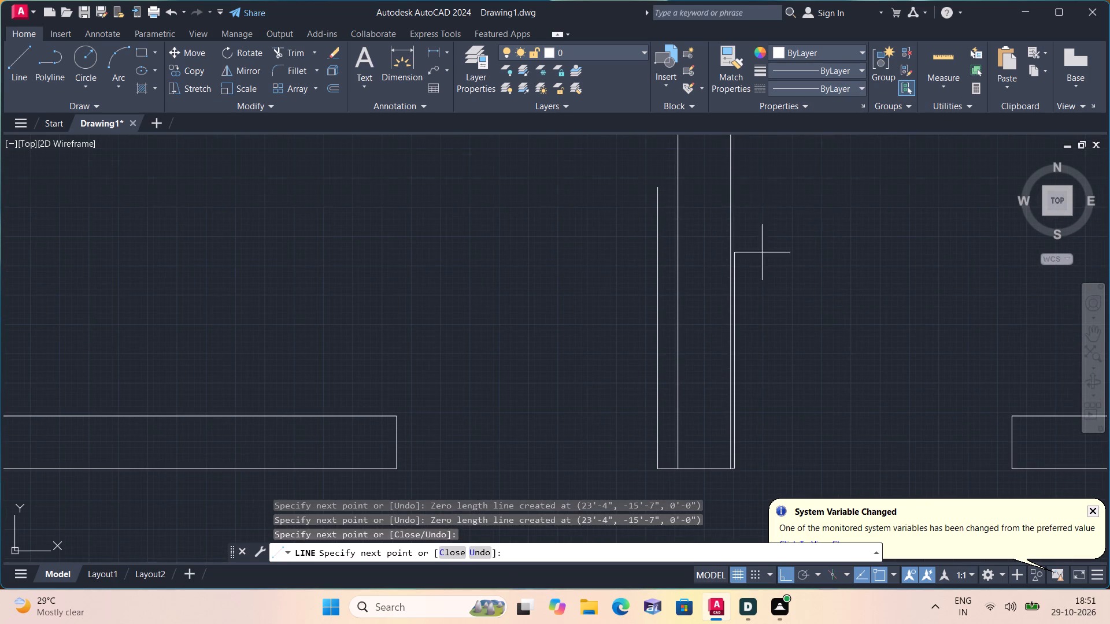
{"action": "type", "text": "2'"}
{"action": "key", "text": "space"}
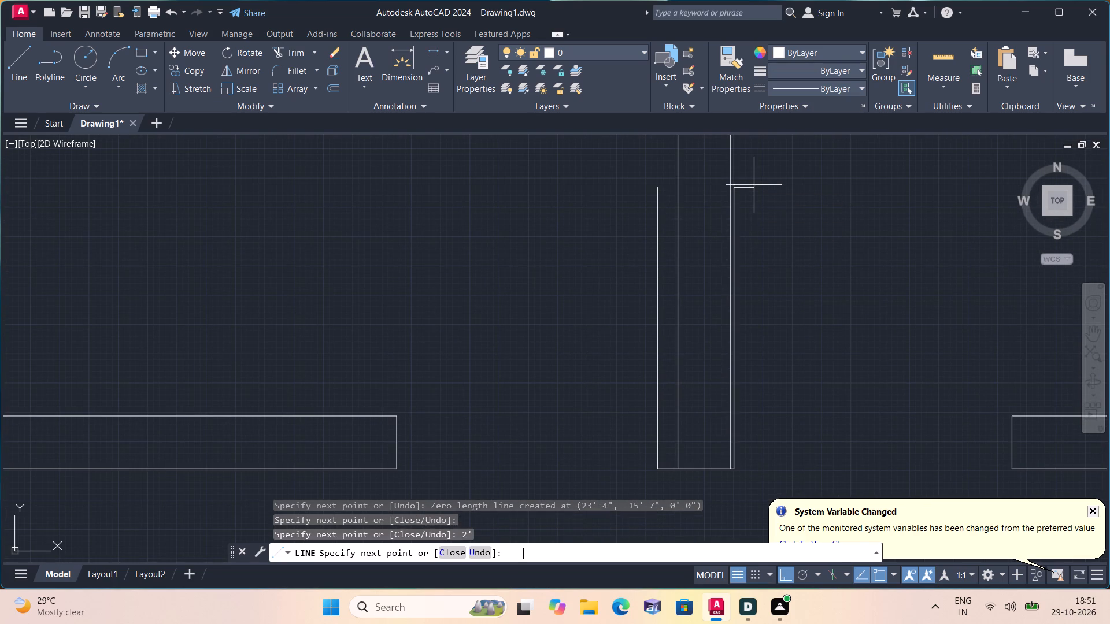
{"action": "scroll", "coordinate": [784, 213], "scroll_direction": "down", "scroll_amount": 1}
{"action": "key", "text": "space"}
{"action": "scroll", "coordinate": [801, 345], "scroll_direction": "down", "scroll_amount": 1}
From the underside of the horizontal wall directly above the short vertical partition, draw a short line down and a 2' line to the left.
{"action": "middle_click_drag", "start_coordinate": [702, 429], "coordinate": [587, 363]}
{"action": "scroll", "coordinate": [587, 363], "scroll_direction": "down", "scroll_amount": 1}
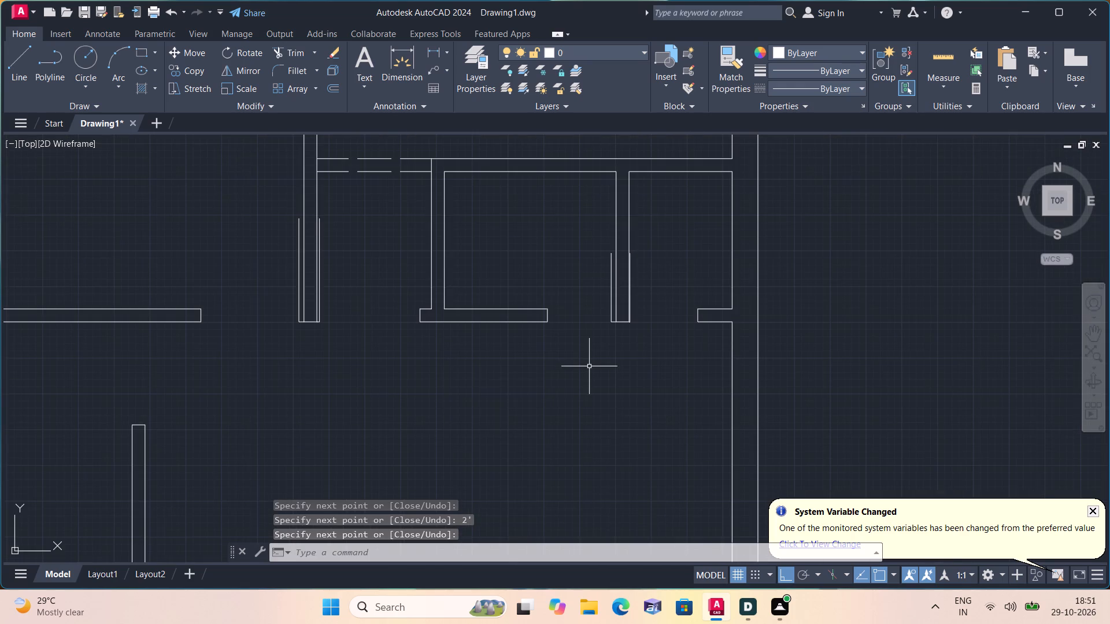
{"action": "scroll", "coordinate": [557, 385], "scroll_direction": "down", "scroll_amount": 1}
{"action": "middle_click_drag", "start_coordinate": [519, 400], "coordinate": [556, 235]}
{"action": "scroll", "coordinate": [527, 334], "scroll_direction": "down", "scroll_amount": 1}
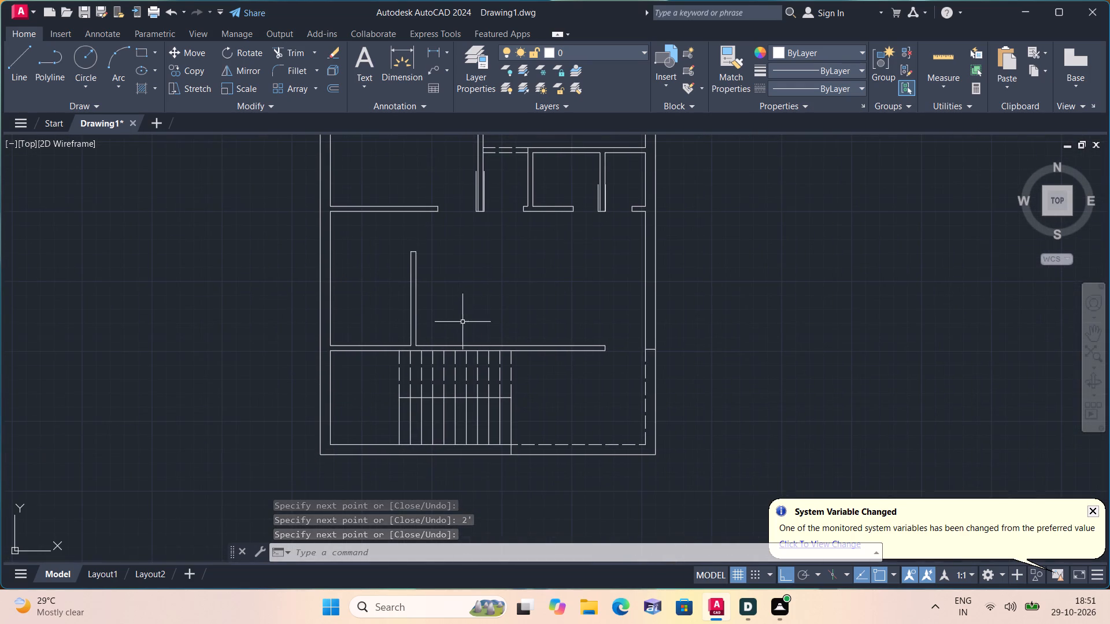
{"action": "scroll", "coordinate": [401, 252], "scroll_direction": "up", "scroll_amount": 1}
{"action": "type", "text": "l"}
{"action": "key", "text": "space"}
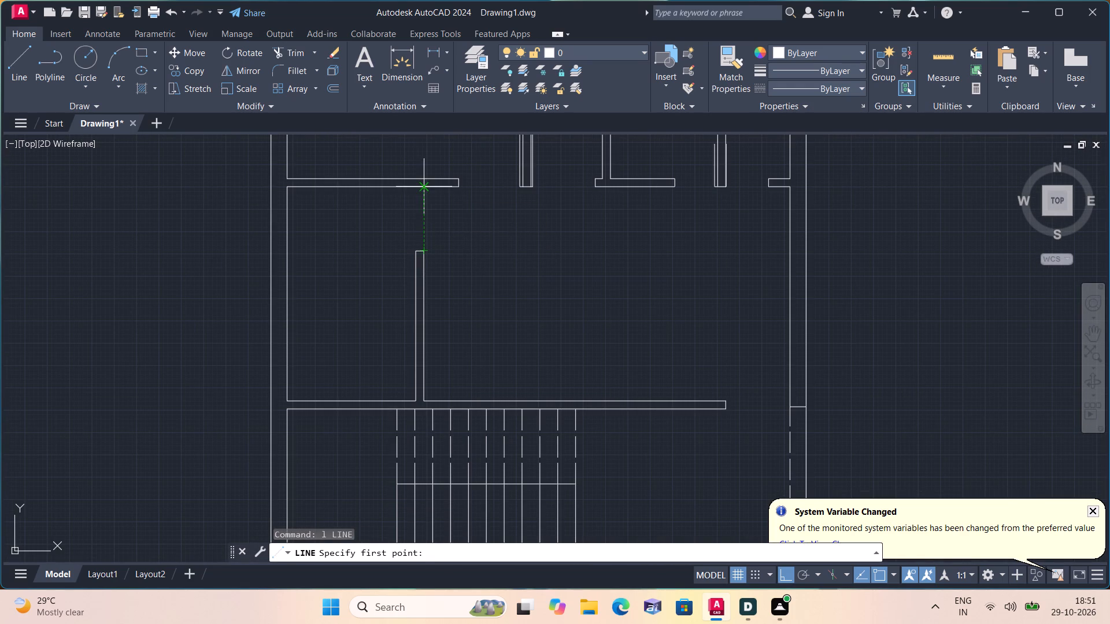
{"action": "left_click", "coordinate": [421, 188]}
{"action": "left_click", "coordinate": [421, 195]}
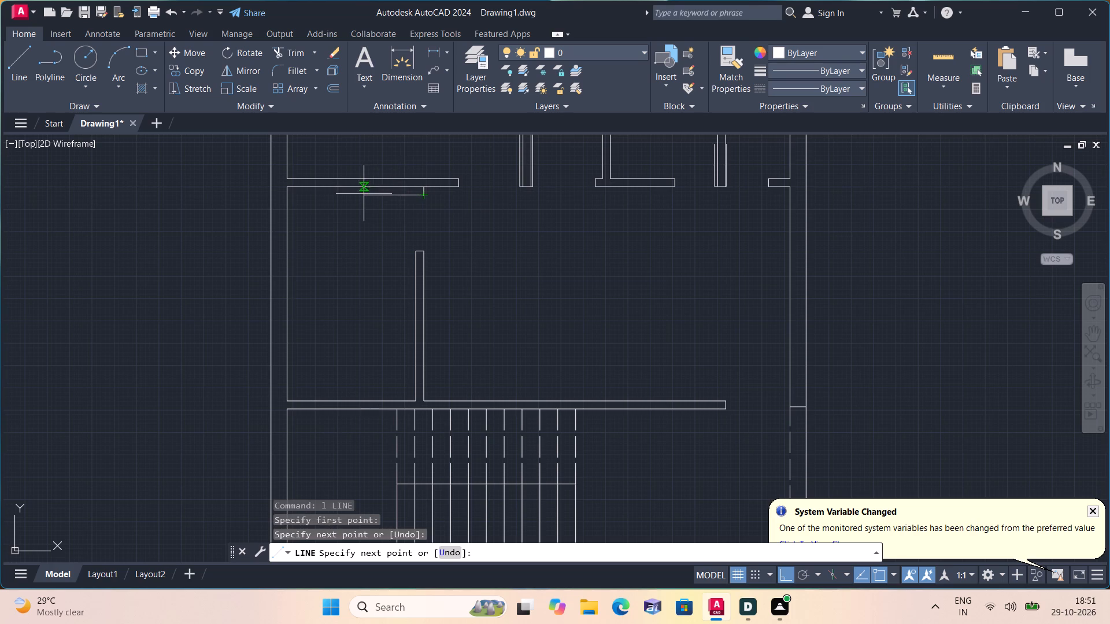
{"action": "type", "text": "2'"}
{"action": "key", "text": "space"}
{"action": "key", "text": "space"}
From the inner corner of the right outer wall above the dashed opening, draw a line about 3" left and a 3' line upward.
{"action": "key", "text": "space"}
{"action": "scroll", "coordinate": [775, 412], "scroll_direction": "up", "scroll_amount": 1}
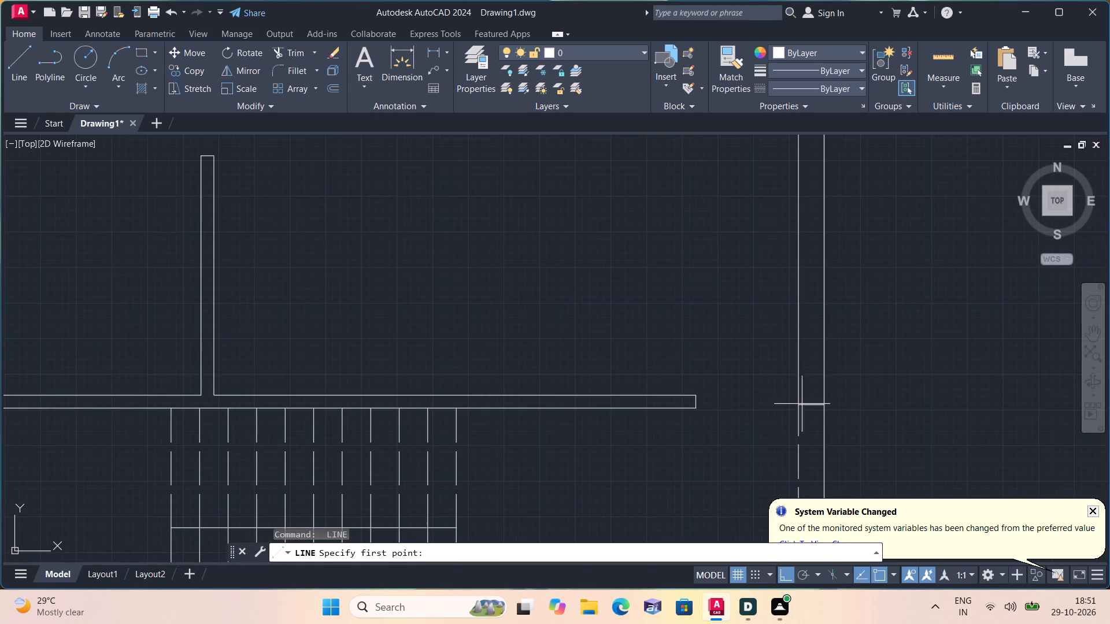
{"action": "left_click", "coordinate": [797, 405]}
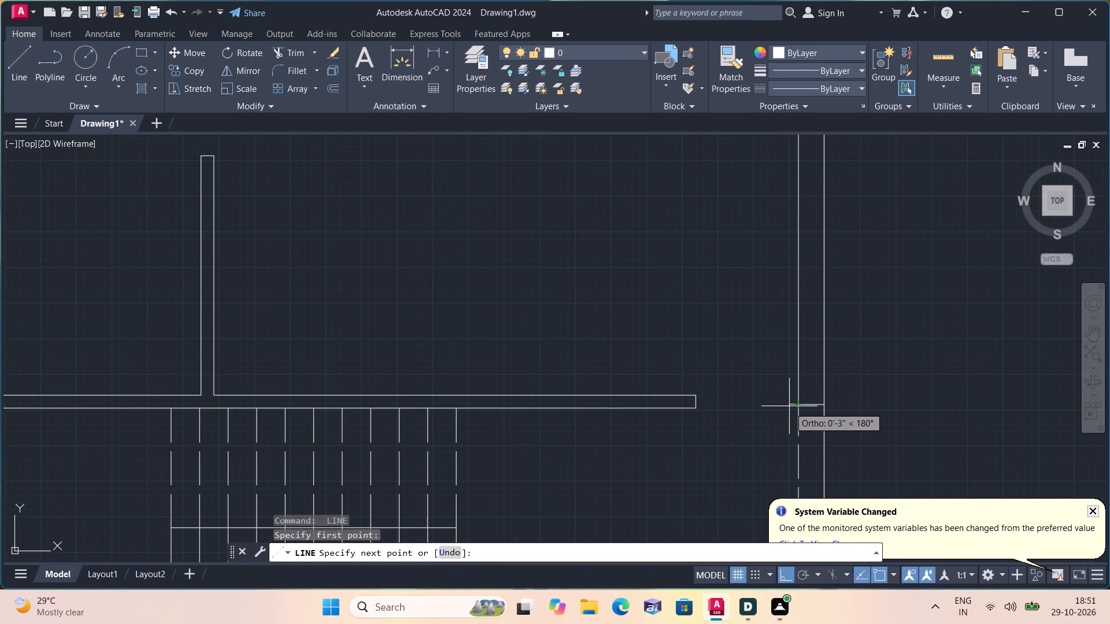
{"action": "left_click", "coordinate": [789, 406]}
{"action": "type", "text": "3'"}
{"action": "key", "text": "space"}
{"action": "key", "text": "space"}
{"action": "scroll", "coordinate": [630, 282], "scroll_direction": "down", "scroll_amount": 2}
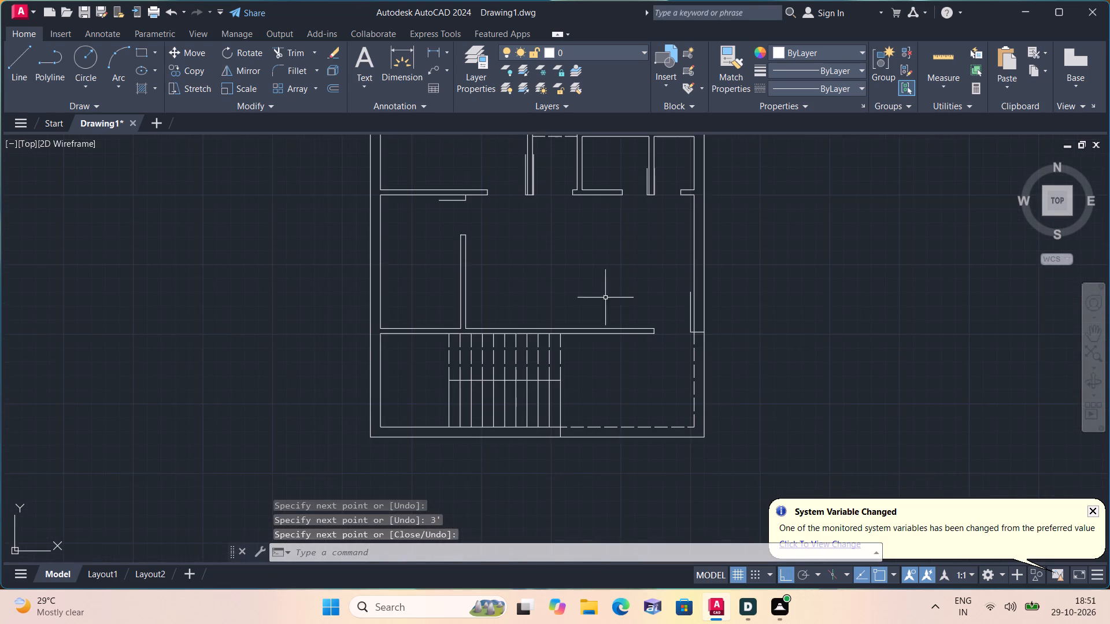
Draw a Start, End, Direction arc from the top of the leaf left of the central vertical wall to the facing wall end's upper corner, bulging outward.
{"action": "middle_click_drag", "start_coordinate": [600, 300], "coordinate": [637, 382]}
{"action": "scroll", "coordinate": [639, 373], "scroll_direction": "down", "scroll_amount": 1}
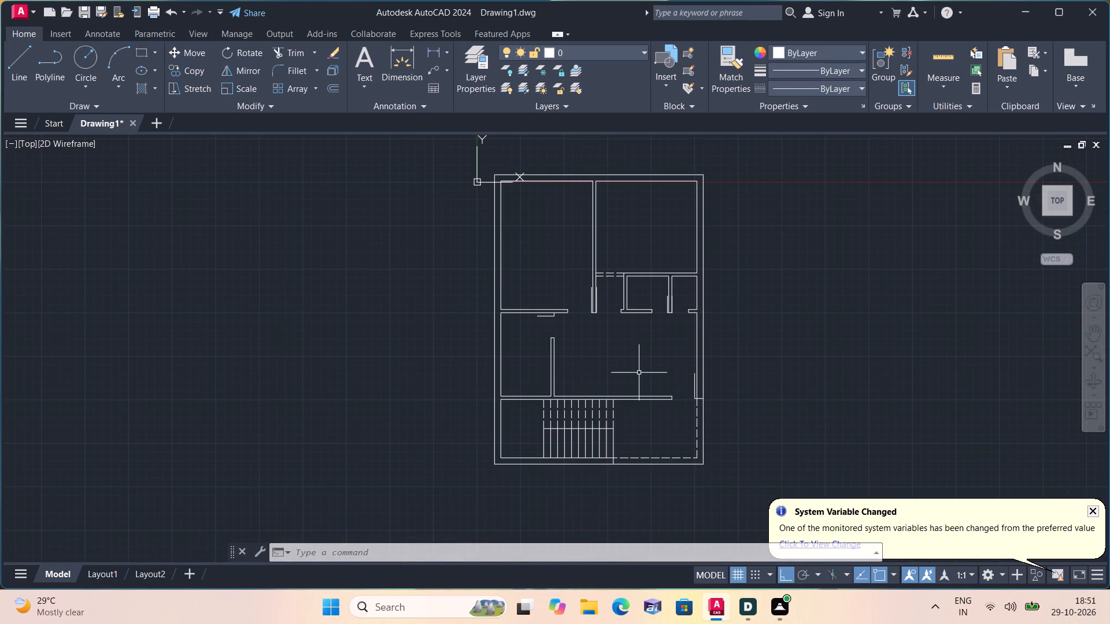
{"action": "scroll", "coordinate": [639, 373], "scroll_direction": "down", "scroll_amount": 2}
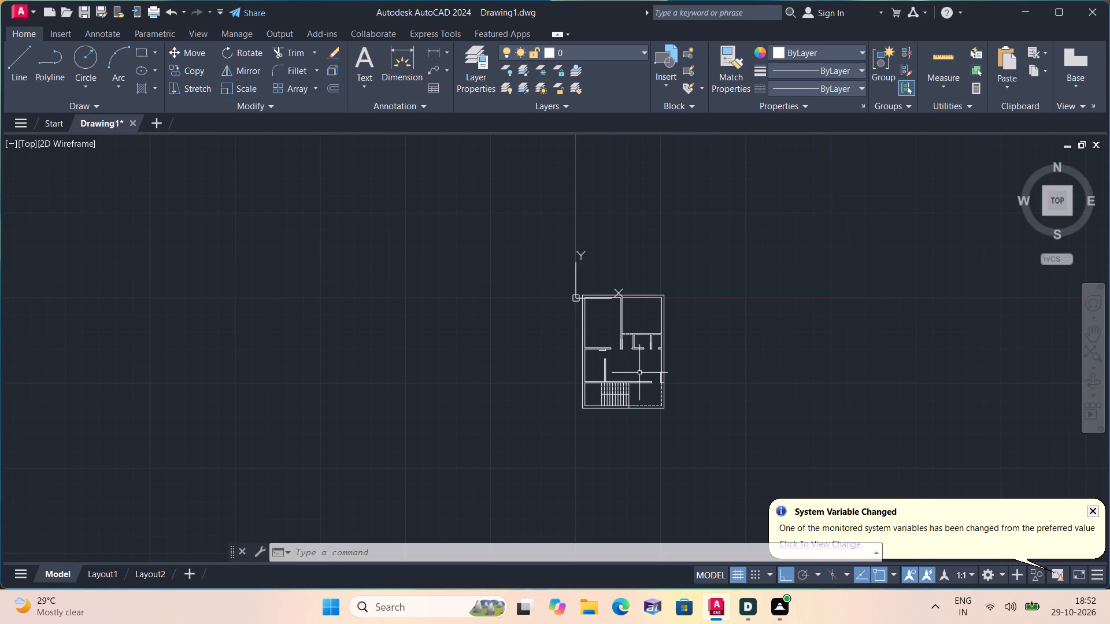
{"action": "scroll", "coordinate": [639, 372], "scroll_direction": "up", "scroll_amount": 1}
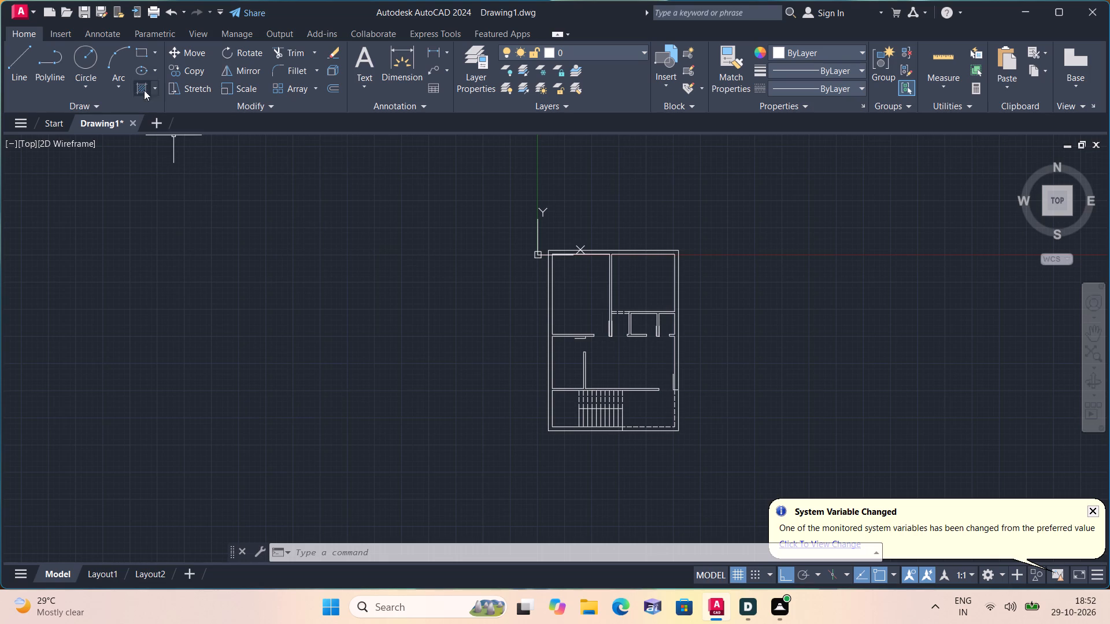
{"action": "left_click", "coordinate": [116, 91]}
{"action": "left_click", "coordinate": [185, 262]}
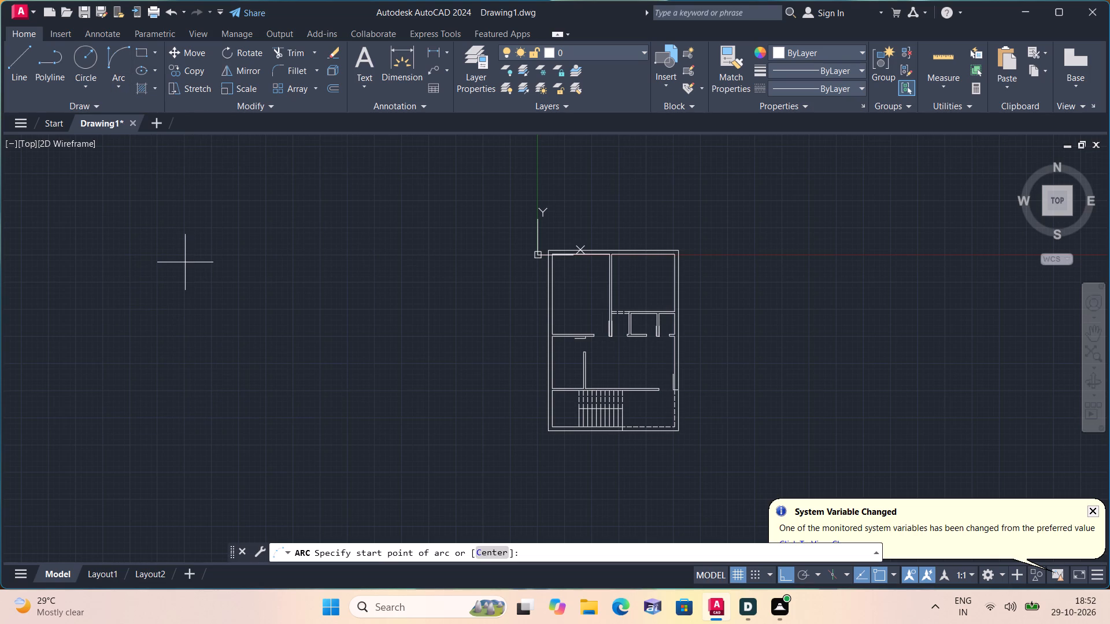
{"action": "scroll", "coordinate": [623, 312], "scroll_direction": "up", "scroll_amount": 4}
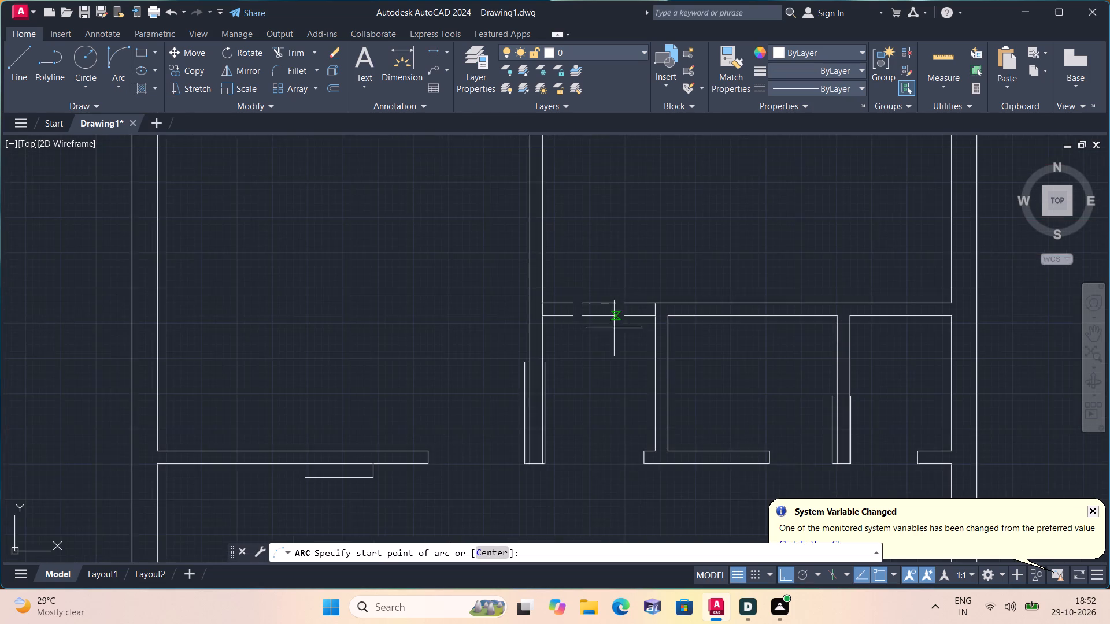
{"action": "scroll", "coordinate": [550, 384], "scroll_direction": "up", "scroll_amount": 2}
{"action": "left_click", "coordinate": [491, 332]}
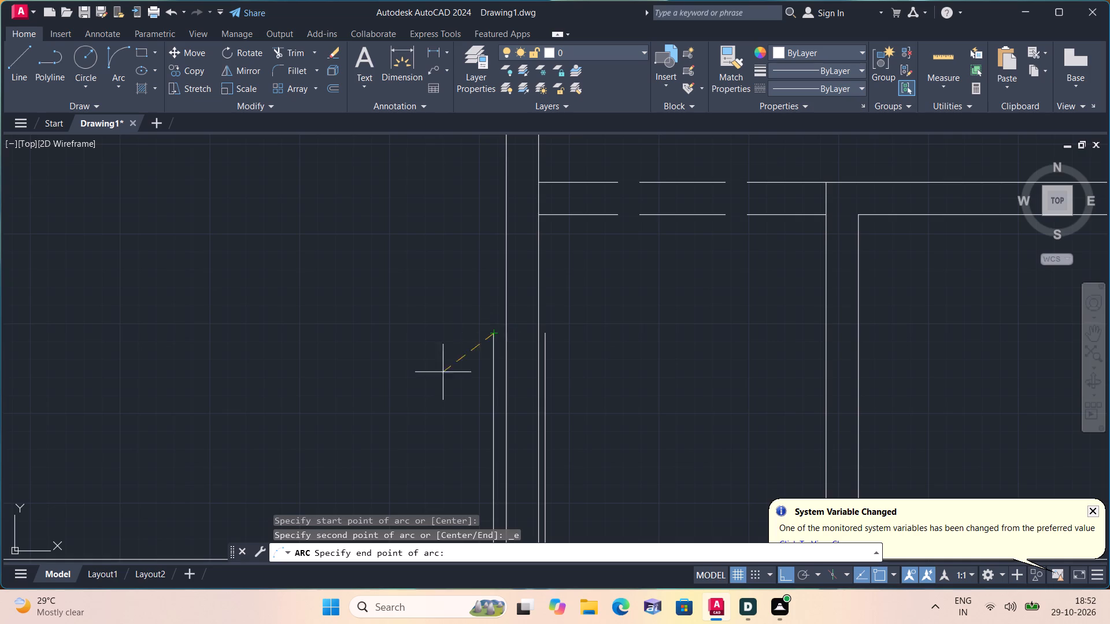
{"action": "middle_click_drag", "start_coordinate": [371, 430], "coordinate": [416, 255]}
{"action": "scroll", "coordinate": [371, 430], "scroll_direction": "down", "scroll_amount": 1}
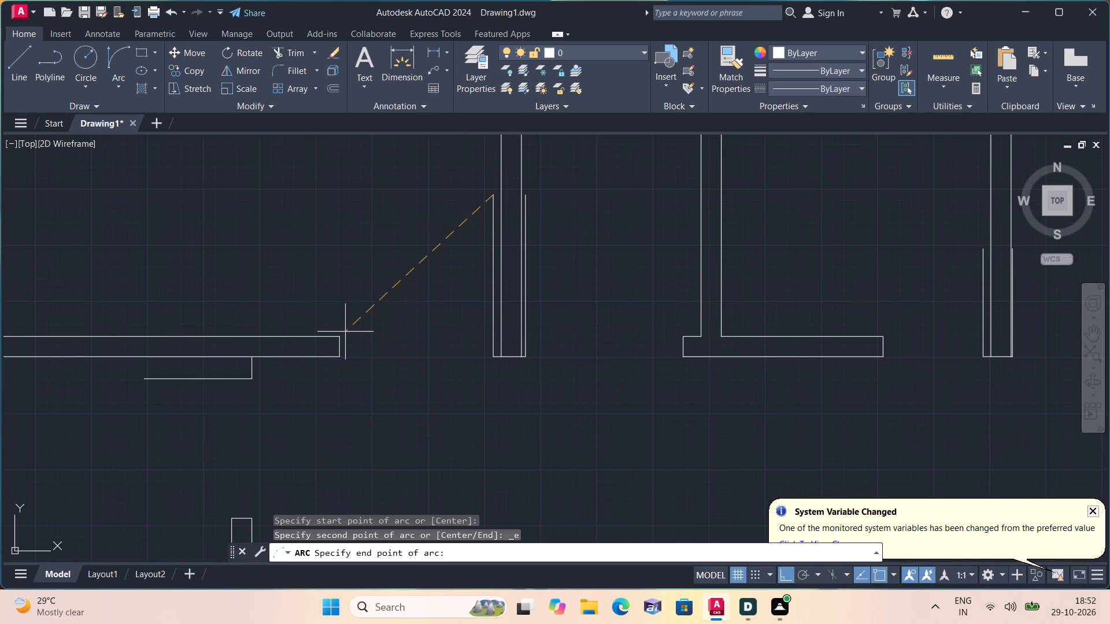
{"action": "left_click", "coordinate": [335, 335]}
{"action": "left_click", "coordinate": [330, 313]}
Draw a Start, End, Direction door arc from the top of the leaf right of the central vertical wall to the facing wall end's upper corner.
{"action": "scroll", "coordinate": [330, 313], "scroll_direction": "down", "scroll_amount": 4}
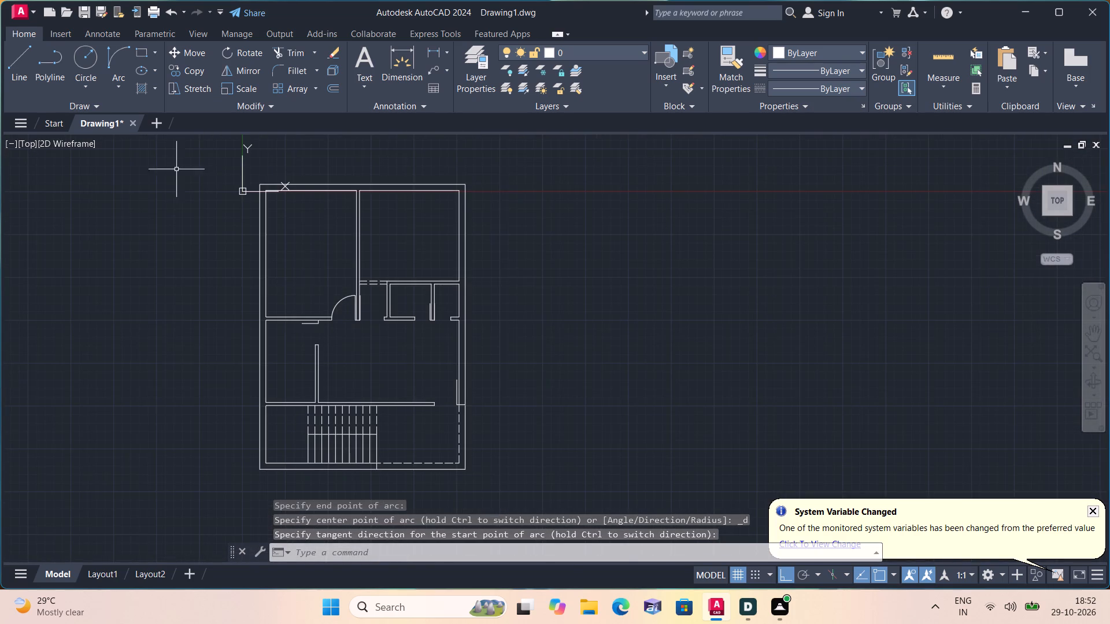
{"action": "left_click", "coordinate": [117, 88]}
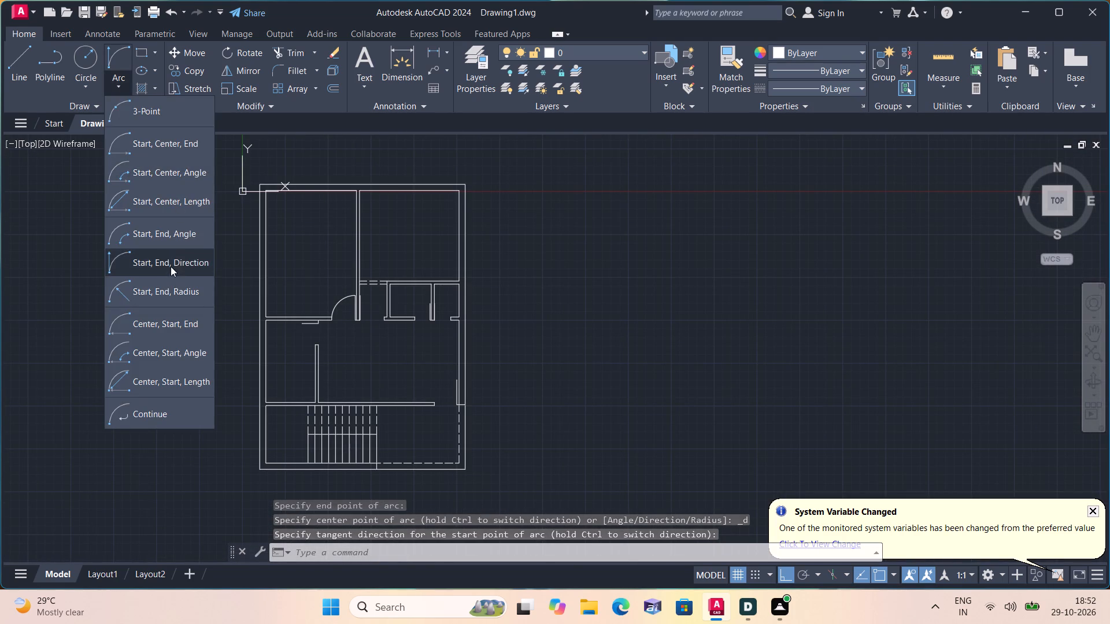
{"action": "left_click", "coordinate": [170, 263]}
{"action": "scroll", "coordinate": [354, 302], "scroll_direction": "up", "scroll_amount": 2}
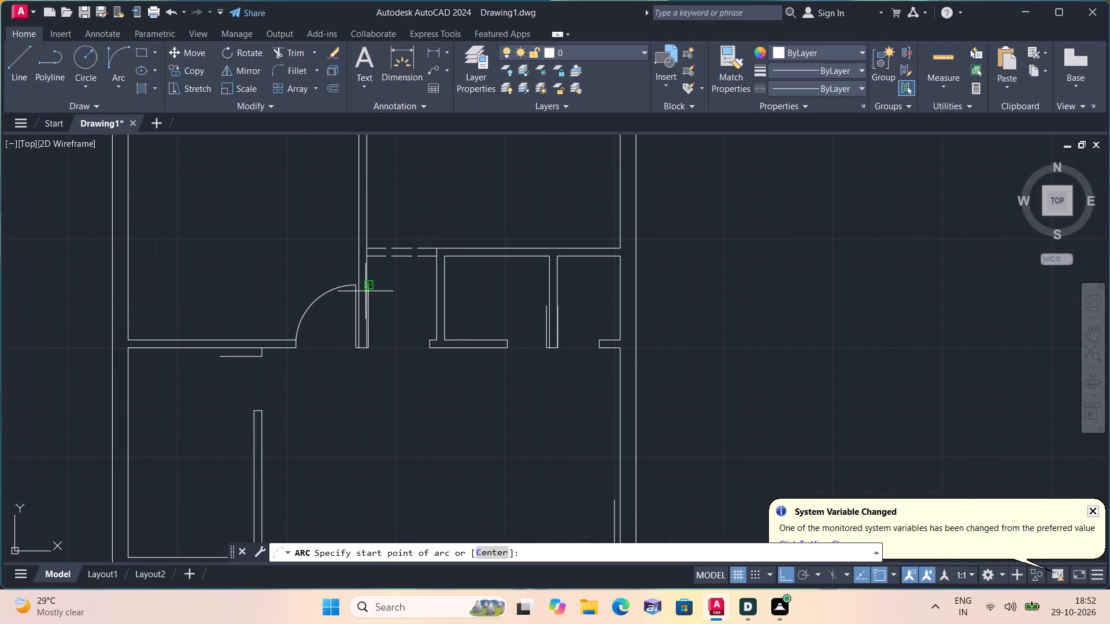
{"action": "scroll", "coordinate": [365, 291], "scroll_direction": "up", "scroll_amount": 2}
{"action": "left_click", "coordinate": [371, 276]}
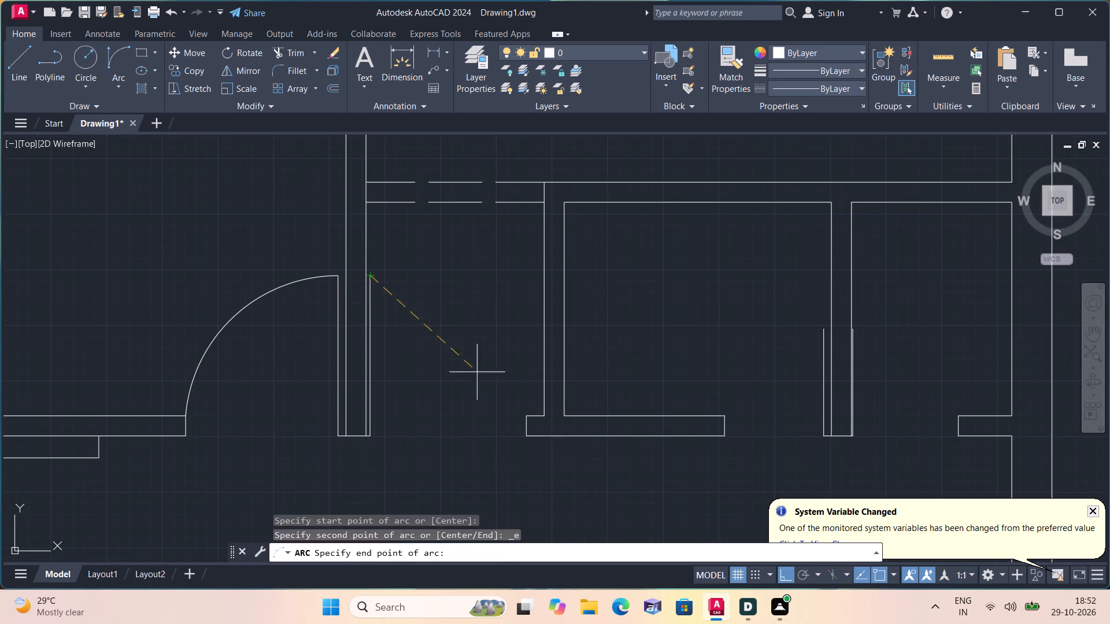
{"action": "left_click", "coordinate": [526, 415]}
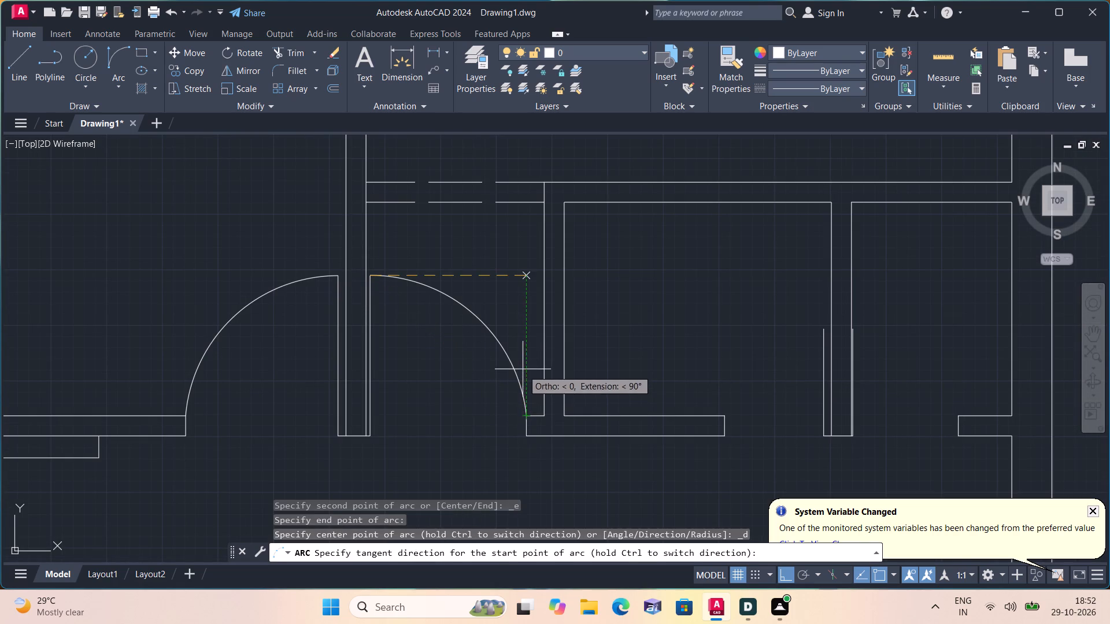
{"action": "left_click", "coordinate": [523, 369]}
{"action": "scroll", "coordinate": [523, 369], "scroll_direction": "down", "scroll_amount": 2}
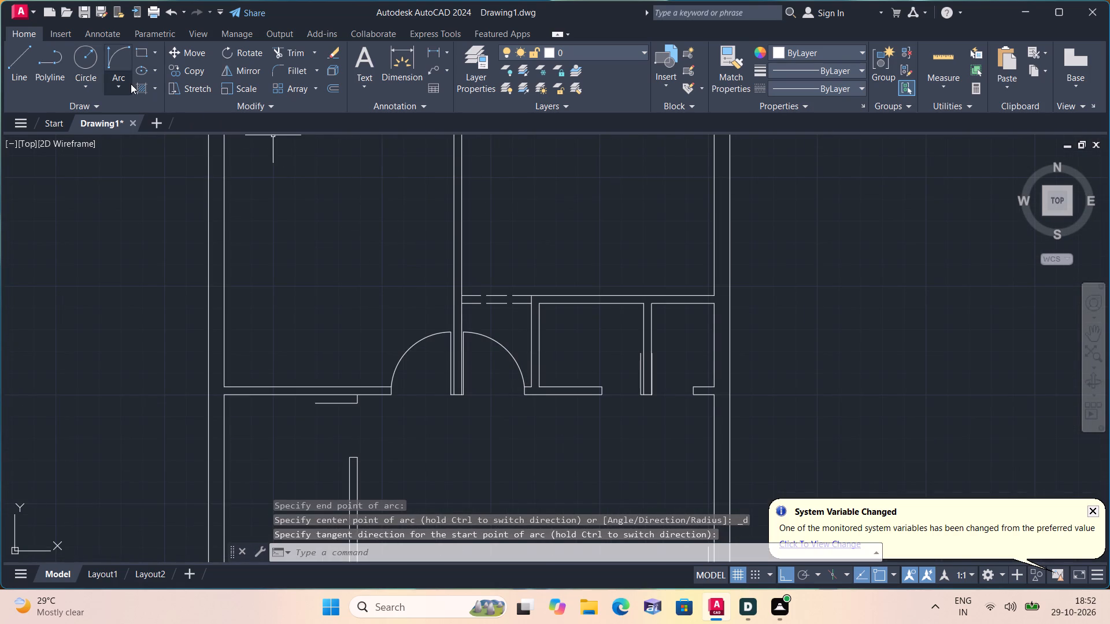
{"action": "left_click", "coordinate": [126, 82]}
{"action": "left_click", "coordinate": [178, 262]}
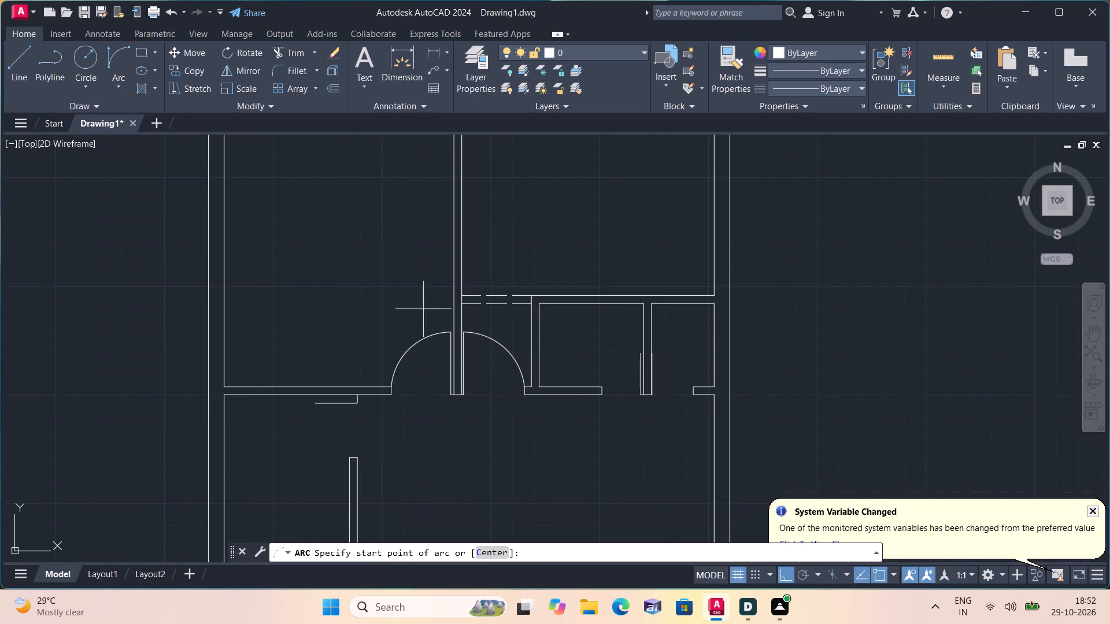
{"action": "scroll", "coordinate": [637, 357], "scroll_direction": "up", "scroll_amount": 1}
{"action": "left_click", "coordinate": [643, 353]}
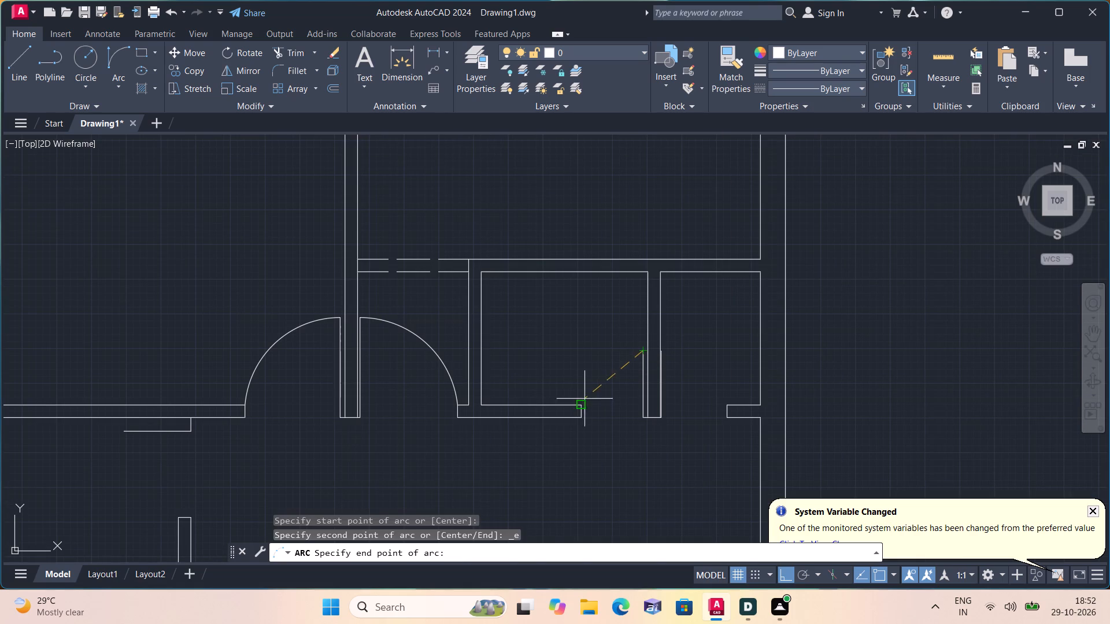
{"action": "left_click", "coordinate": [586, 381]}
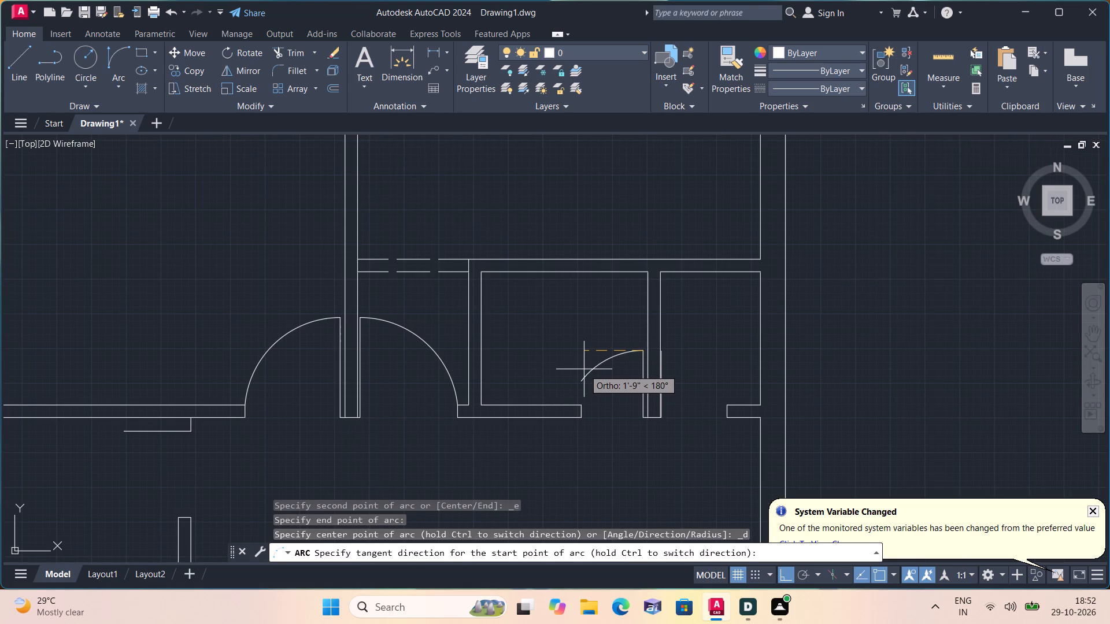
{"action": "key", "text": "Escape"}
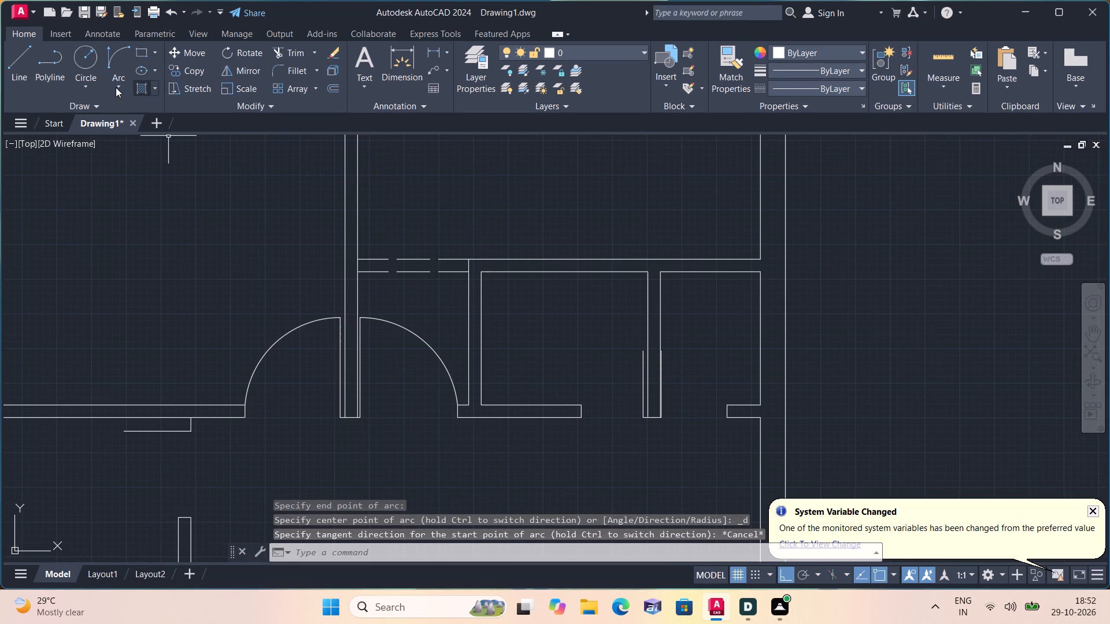
Draw a Start, End, Direction door arc for the left small room, from its leaf's top to the upper corner of the facing wall end.
{"action": "left_click", "coordinate": [116, 87]}
{"action": "left_click", "coordinate": [172, 262]}
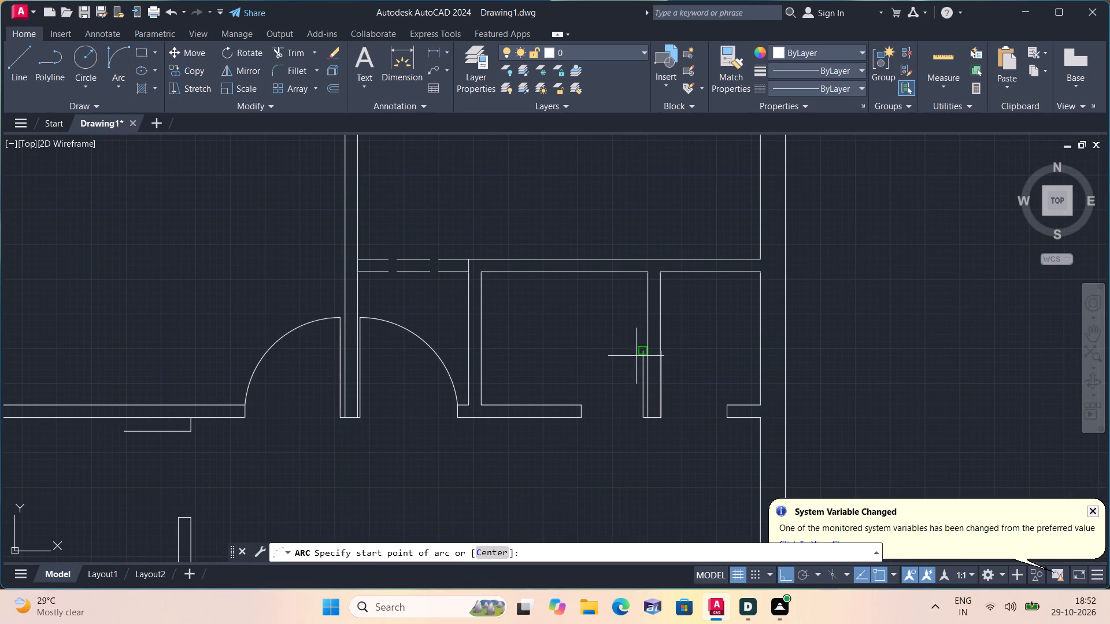
{"action": "left_click", "coordinate": [641, 352]}
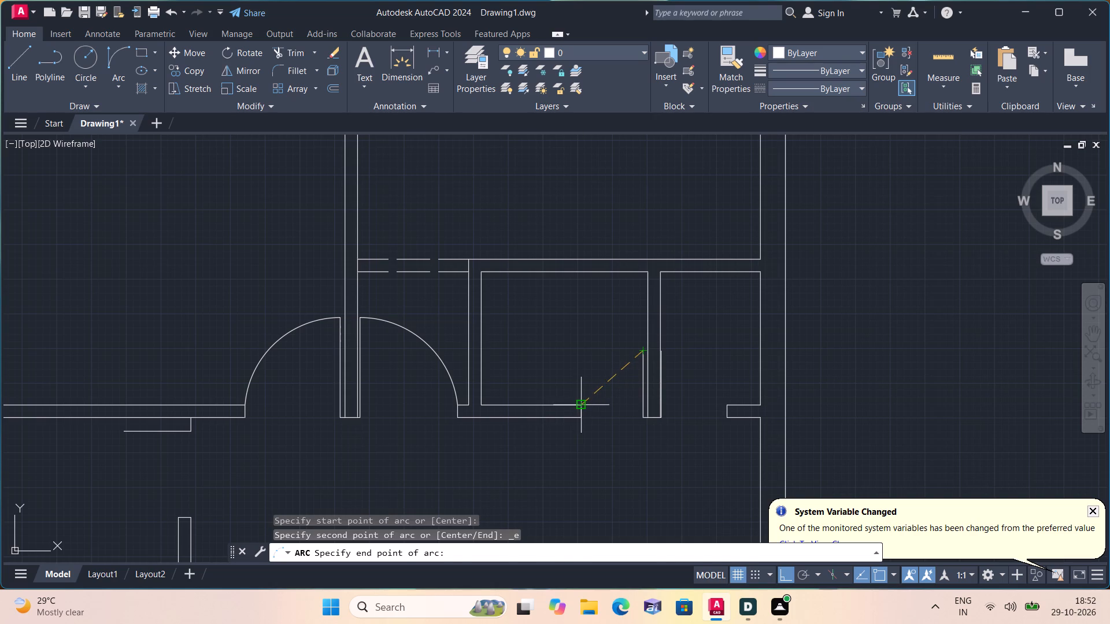
{"action": "left_click", "coordinate": [580, 404]}
{"action": "left_click", "coordinate": [578, 381]}
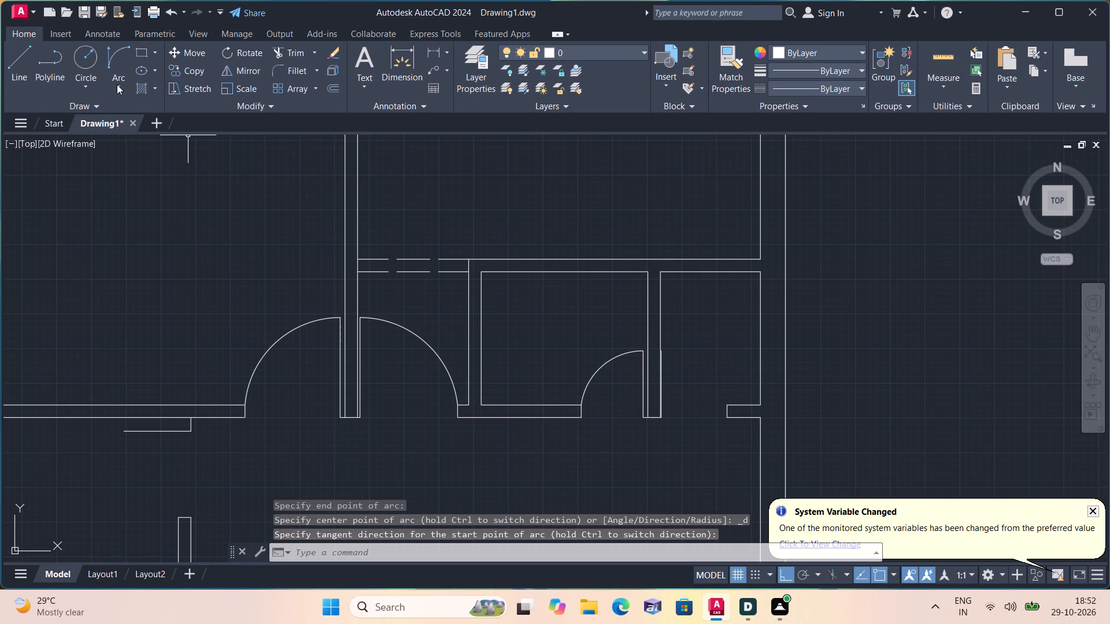
Draw a Start, End, Direction door arc for the right small room, from its leaf's top to the upper corner of the short wall stub.
{"action": "left_click", "coordinate": [117, 84]}
{"action": "left_click", "coordinate": [189, 258]}
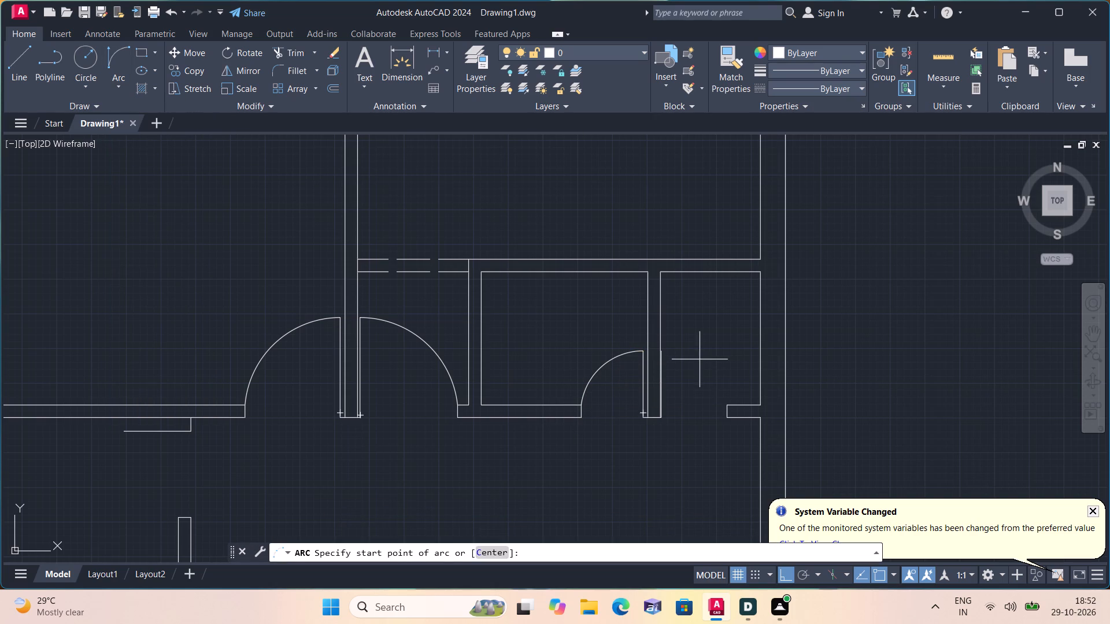
{"action": "scroll", "coordinate": [693, 355], "scroll_direction": "up", "scroll_amount": 2}
{"action": "scroll", "coordinate": [636, 354], "scroll_direction": "up", "scroll_amount": 2}
{"action": "left_click", "coordinate": [573, 333]}
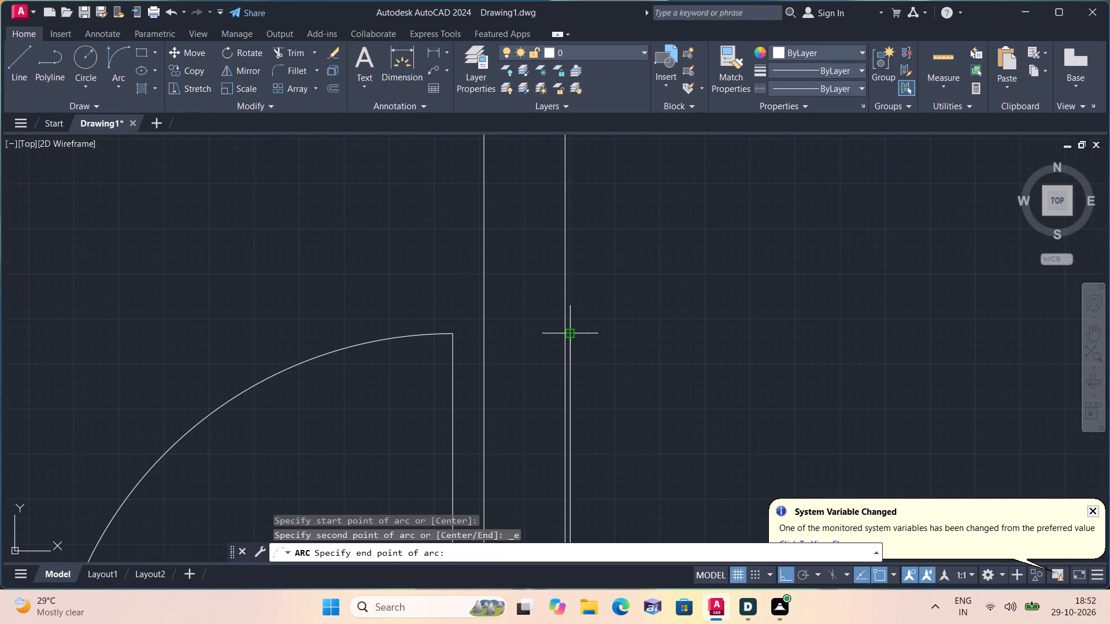
{"action": "scroll", "coordinate": [624, 342], "scroll_direction": "down", "scroll_amount": 5}
{"action": "left_click", "coordinate": [679, 381]}
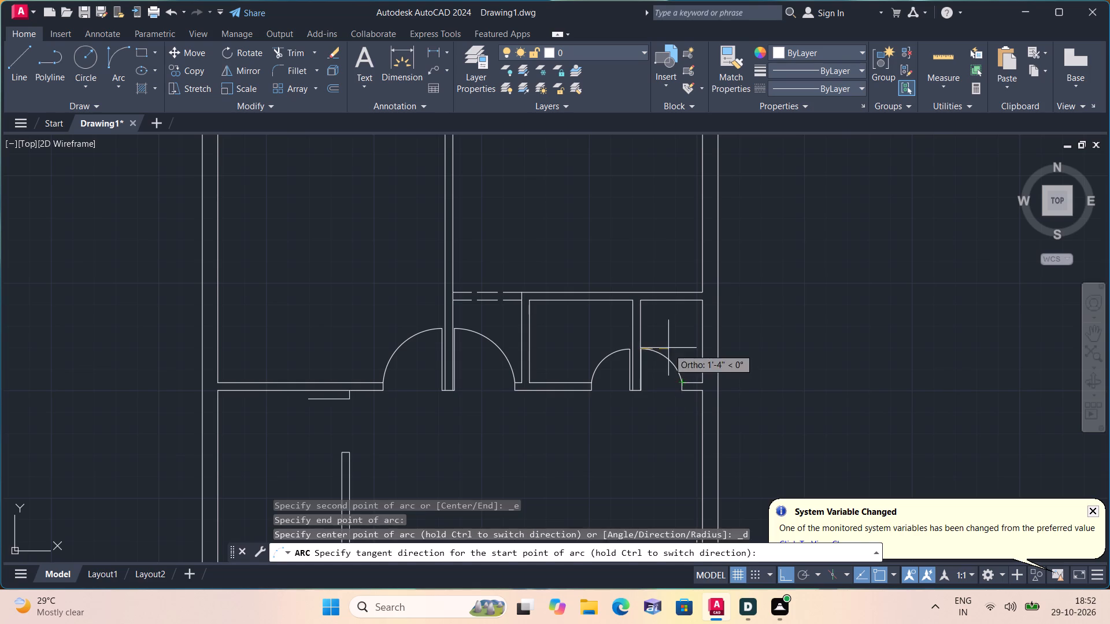
{"action": "left_click", "coordinate": [668, 346]}
Draw a Start, End, Direction arc from the horizontal leaf's left end down to the upper-left corner of the short vertical partition, starting downward.
{"action": "scroll", "coordinate": [665, 323], "scroll_direction": "down", "scroll_amount": 3}
{"action": "middle_click_drag", "start_coordinate": [608, 374], "coordinate": [597, 320]}
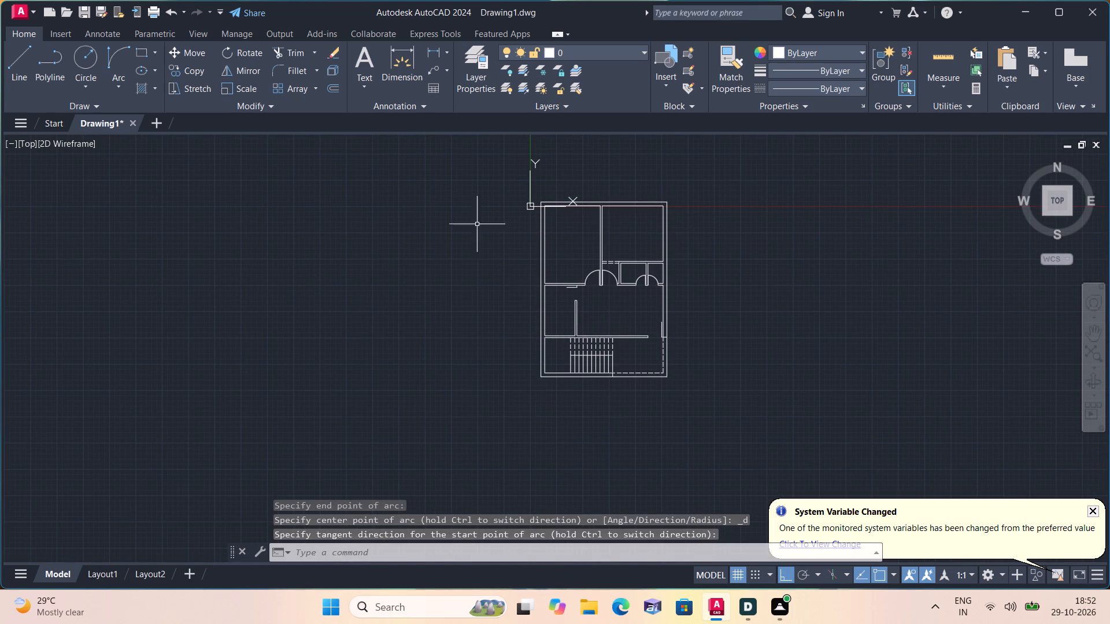
{"action": "left_click", "coordinate": [117, 85]}
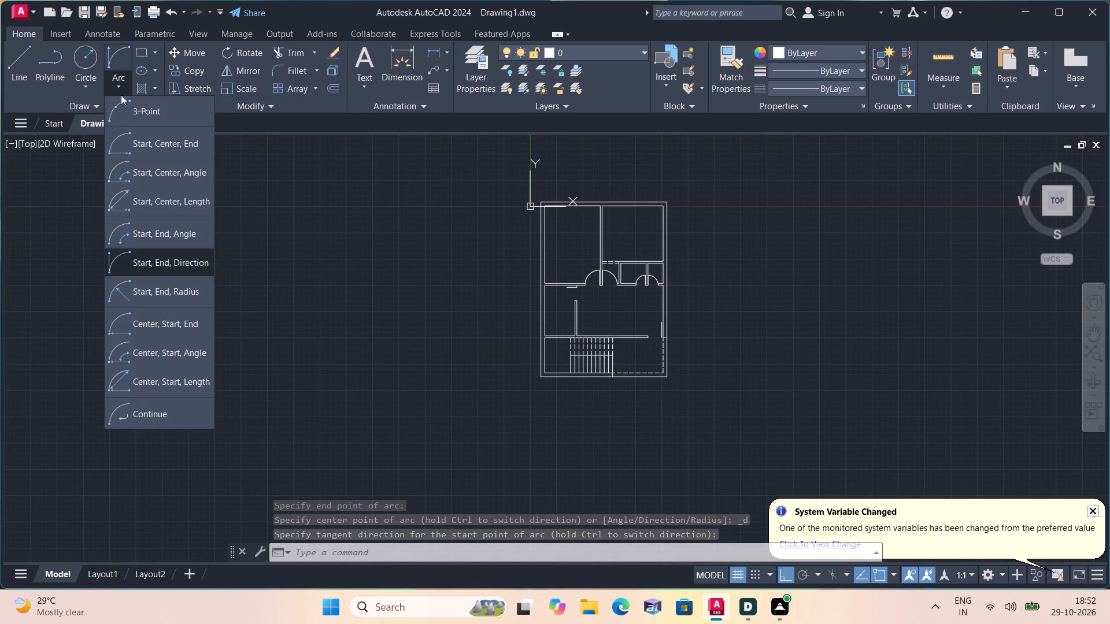
{"action": "left_click", "coordinate": [159, 264]}
{"action": "scroll", "coordinate": [581, 288], "scroll_direction": "up", "scroll_amount": 1}
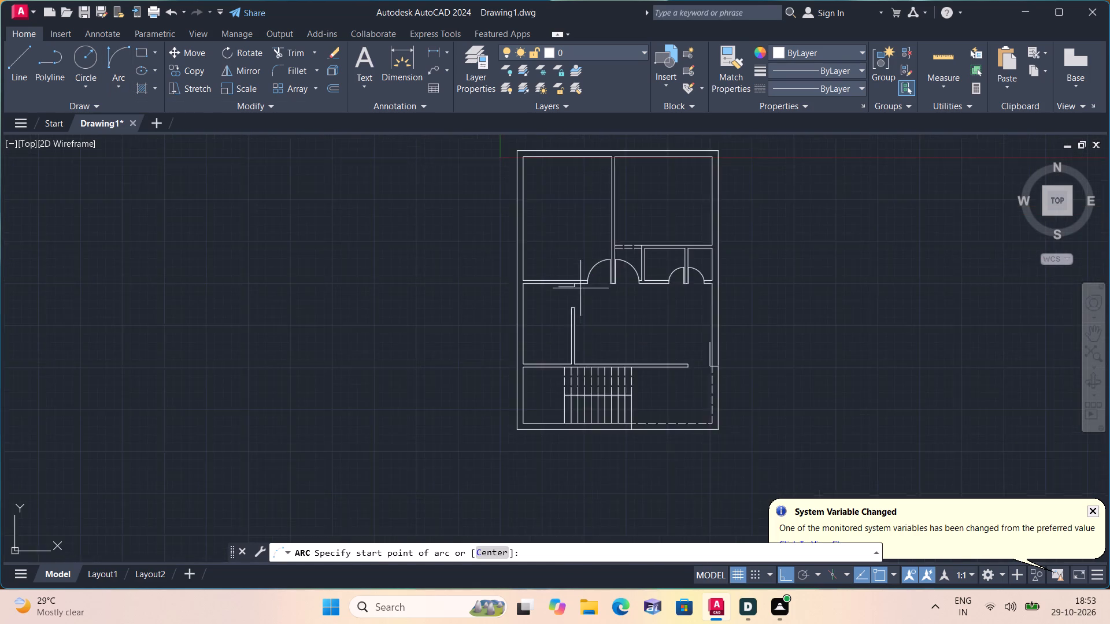
{"action": "scroll", "coordinate": [580, 288], "scroll_direction": "up", "scroll_amount": 1}
{"action": "left_click", "coordinate": [545, 288]}
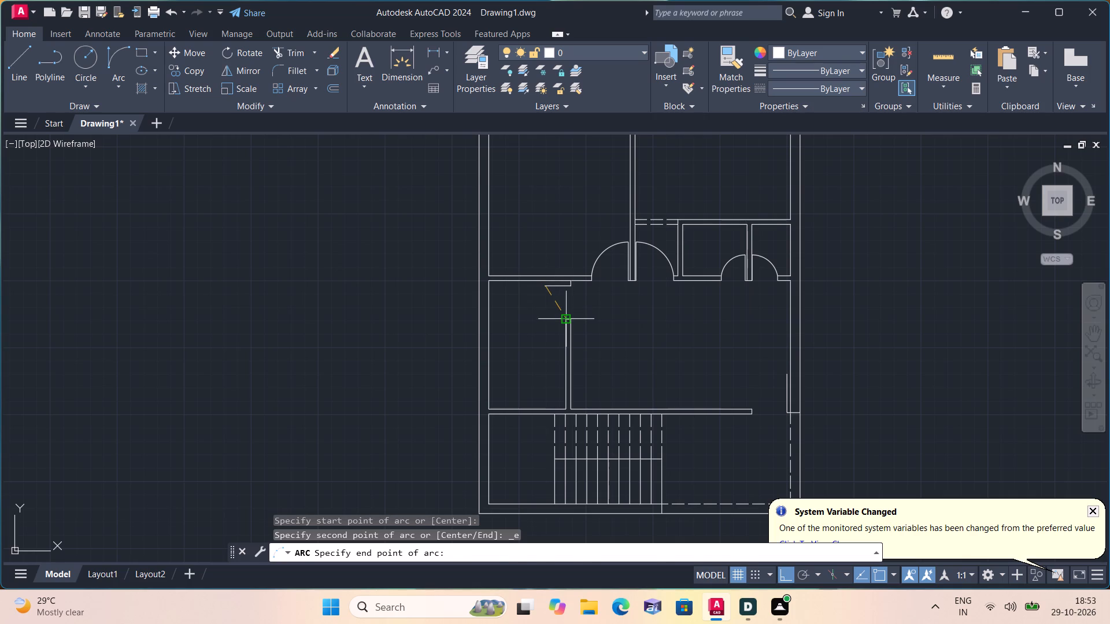
{"action": "left_click", "coordinate": [564, 319]}
{"action": "left_click", "coordinate": [549, 314]}
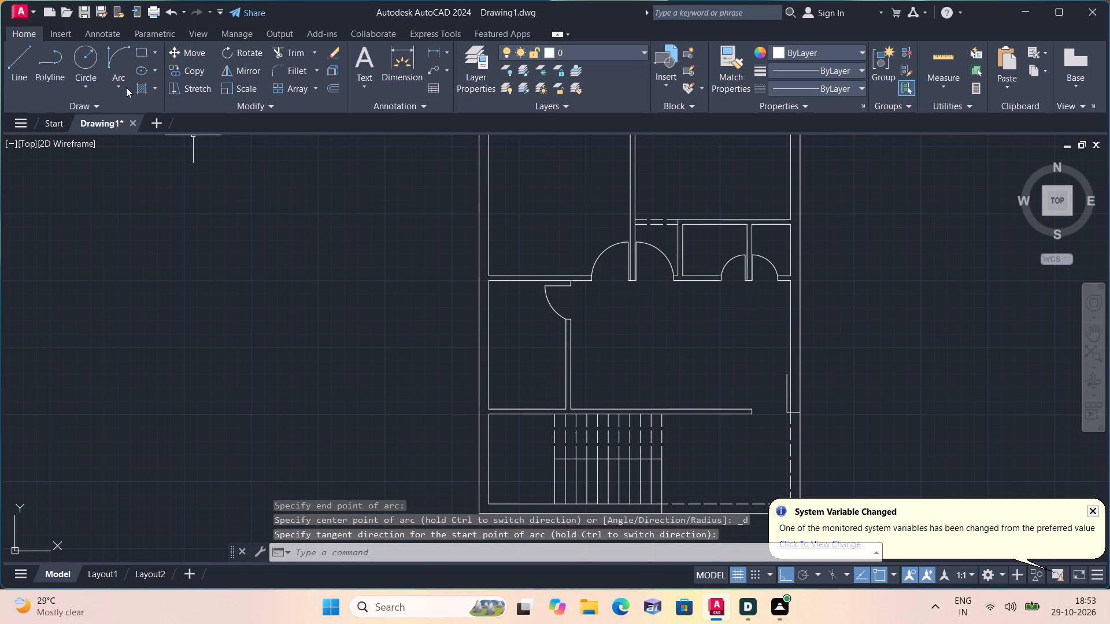
Draw a Start, End, Direction arc from the top of the right outer wall's leaf to the end of the wall above the stair, starting leftward.
{"action": "left_click", "coordinate": [120, 85]}
{"action": "left_click", "coordinate": [180, 261]}
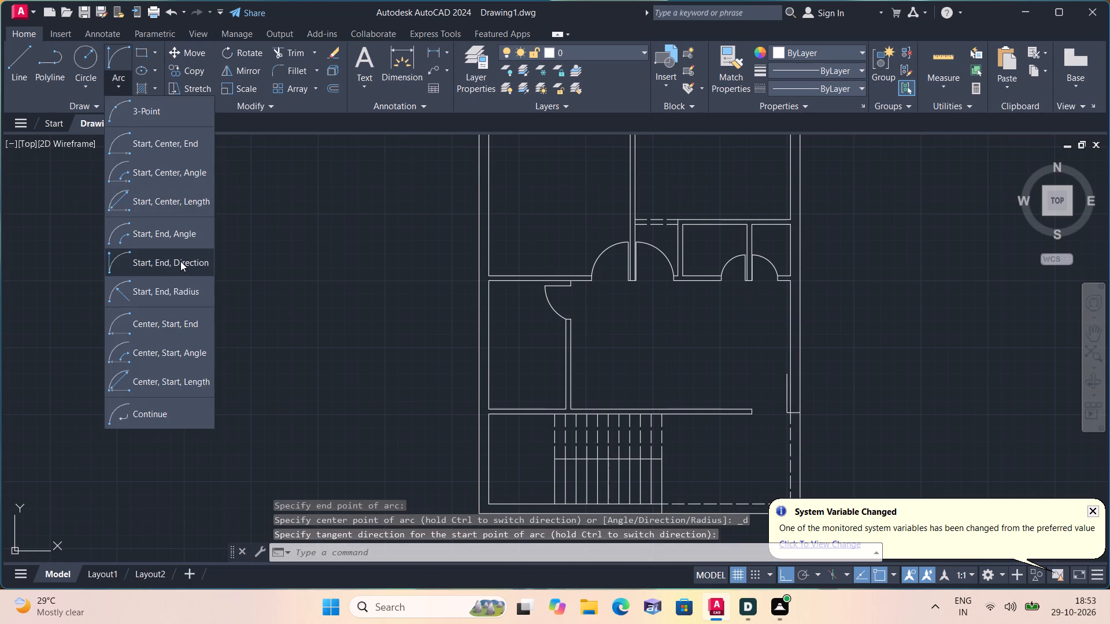
{"action": "left_click", "coordinate": [785, 376]}
{"action": "left_click", "coordinate": [754, 407]}
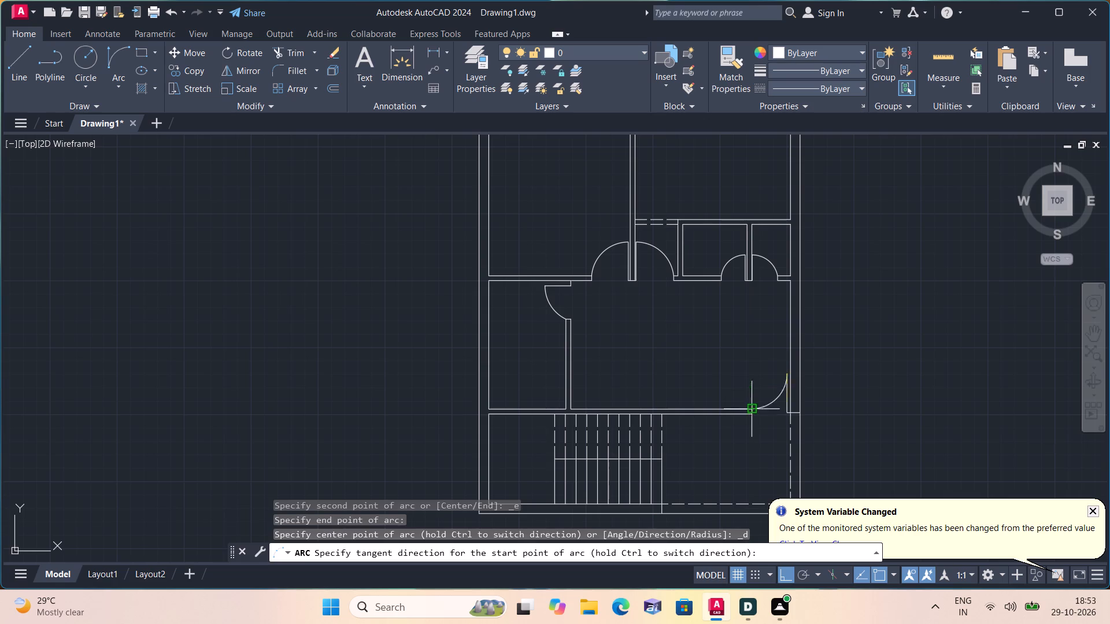
{"action": "left_click", "coordinate": [744, 376]}
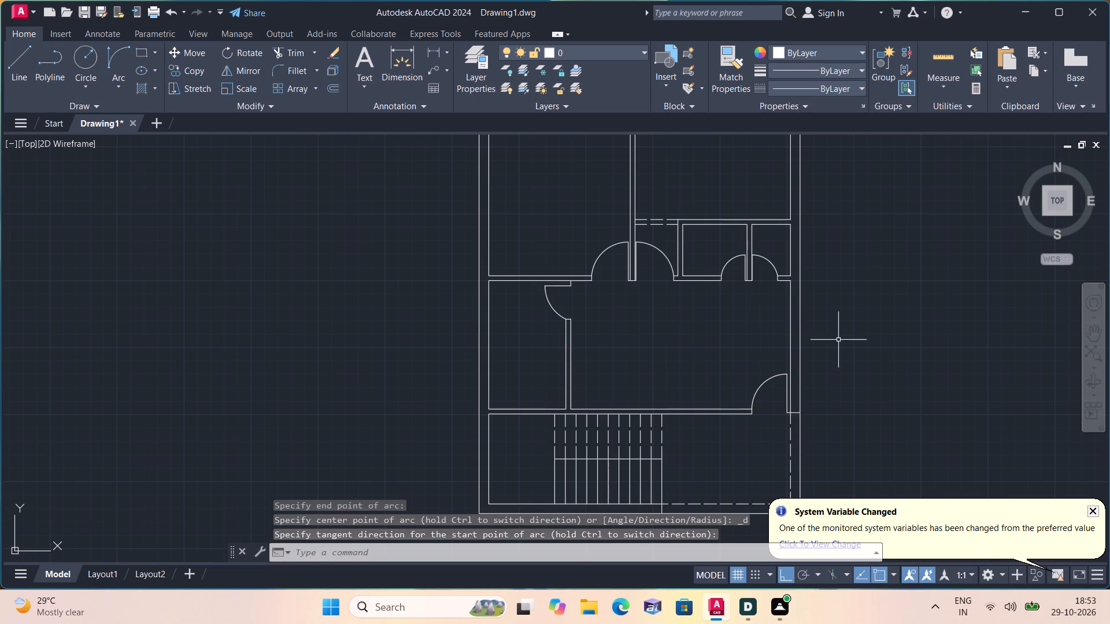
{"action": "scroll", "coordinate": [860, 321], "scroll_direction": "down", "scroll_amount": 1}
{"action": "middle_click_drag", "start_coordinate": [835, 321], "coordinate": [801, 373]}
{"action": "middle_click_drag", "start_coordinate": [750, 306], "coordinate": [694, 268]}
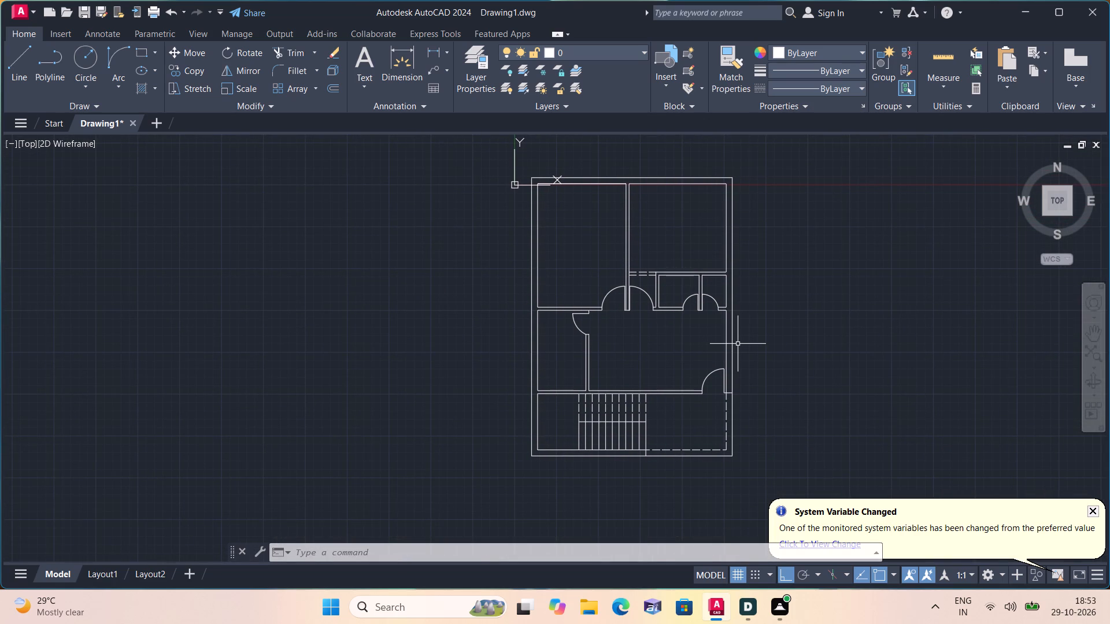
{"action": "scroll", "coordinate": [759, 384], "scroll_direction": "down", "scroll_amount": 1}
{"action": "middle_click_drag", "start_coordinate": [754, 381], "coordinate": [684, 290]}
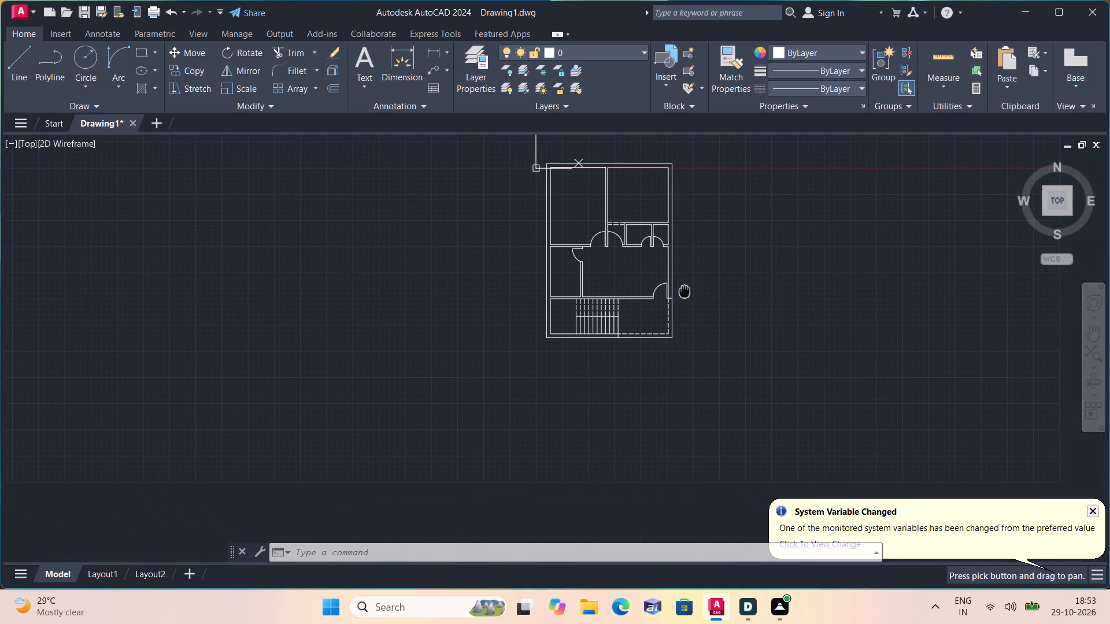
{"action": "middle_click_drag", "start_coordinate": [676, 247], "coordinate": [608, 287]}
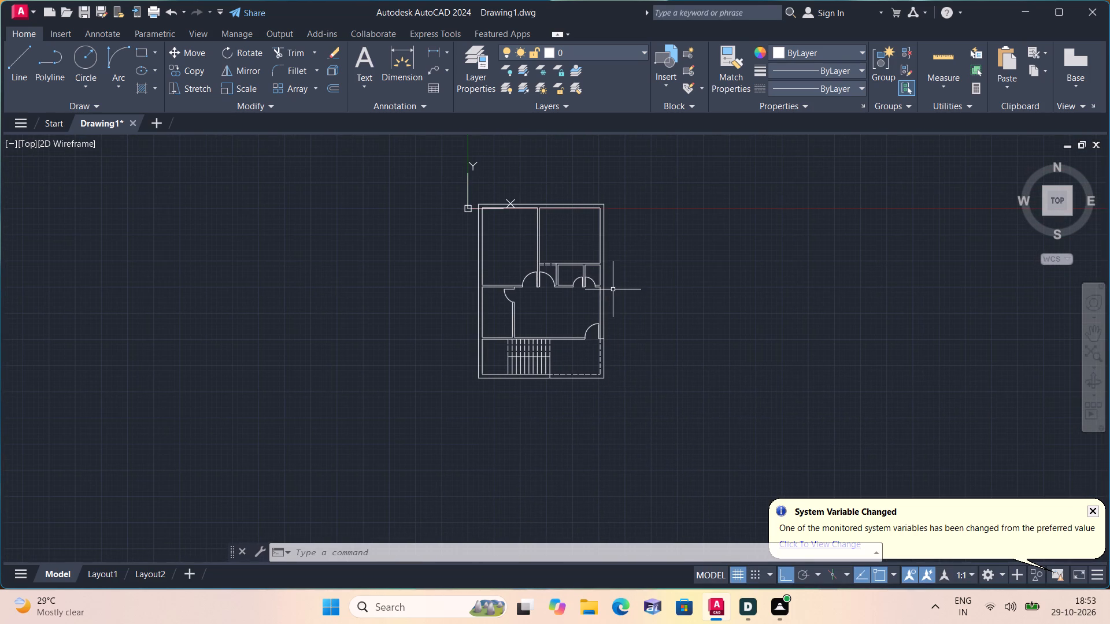
Draw the entrance steps' outline below the outer wall: three 10" segments down from the stair's right edge, across, and up to the lower-right corner.
{"action": "type", "text": "l"}
{"action": "key", "text": "space"}
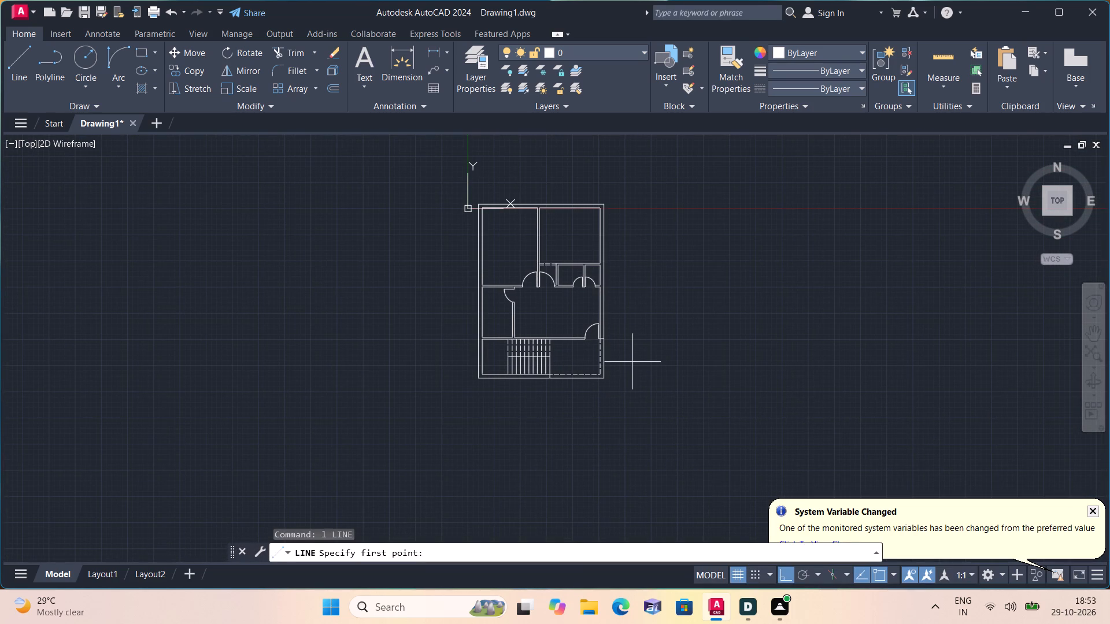
{"action": "scroll", "coordinate": [576, 381], "scroll_direction": "up", "scroll_amount": 1}
{"action": "left_click_drag", "start_coordinate": [534, 380], "coordinate": [534, 391]}
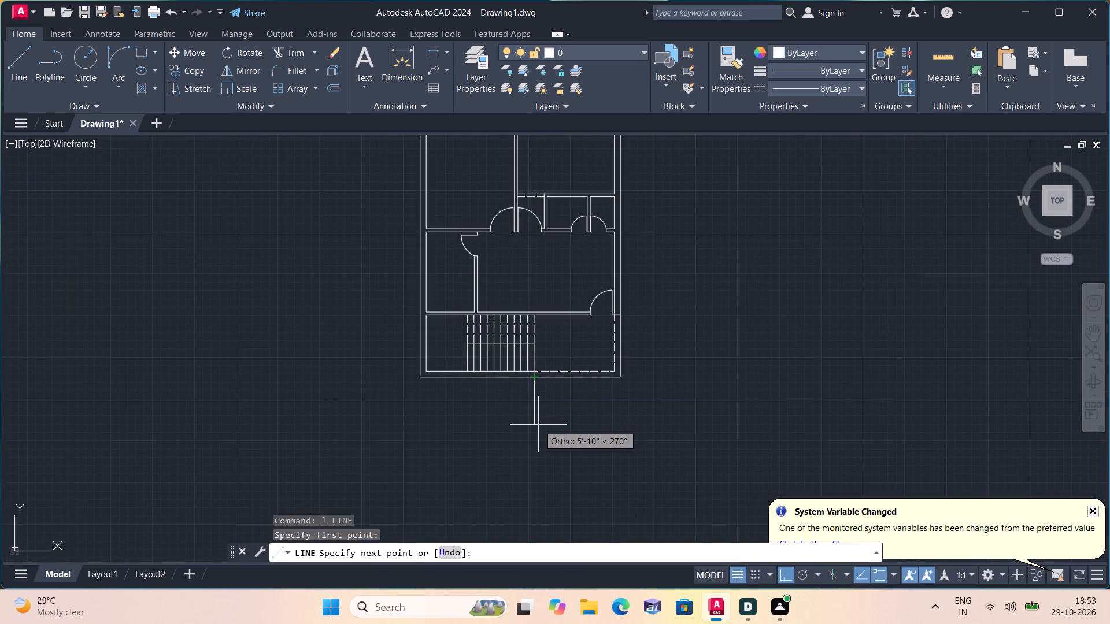
{"action": "type", "text": "10\""}
{"action": "key", "text": "space"}
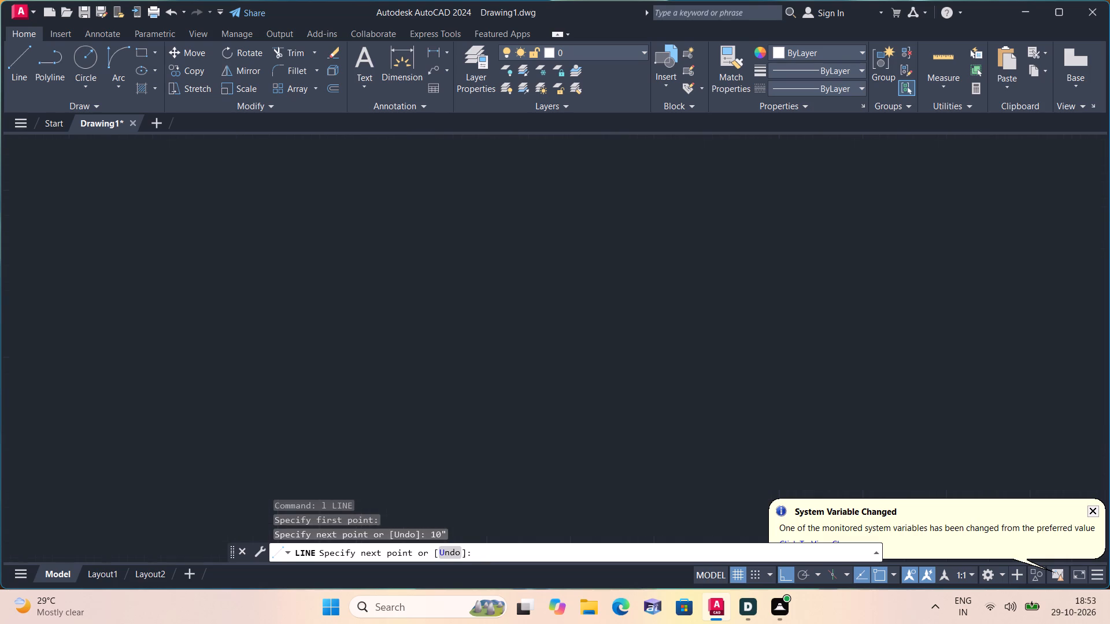
{"action": "type", "text": "10\""}
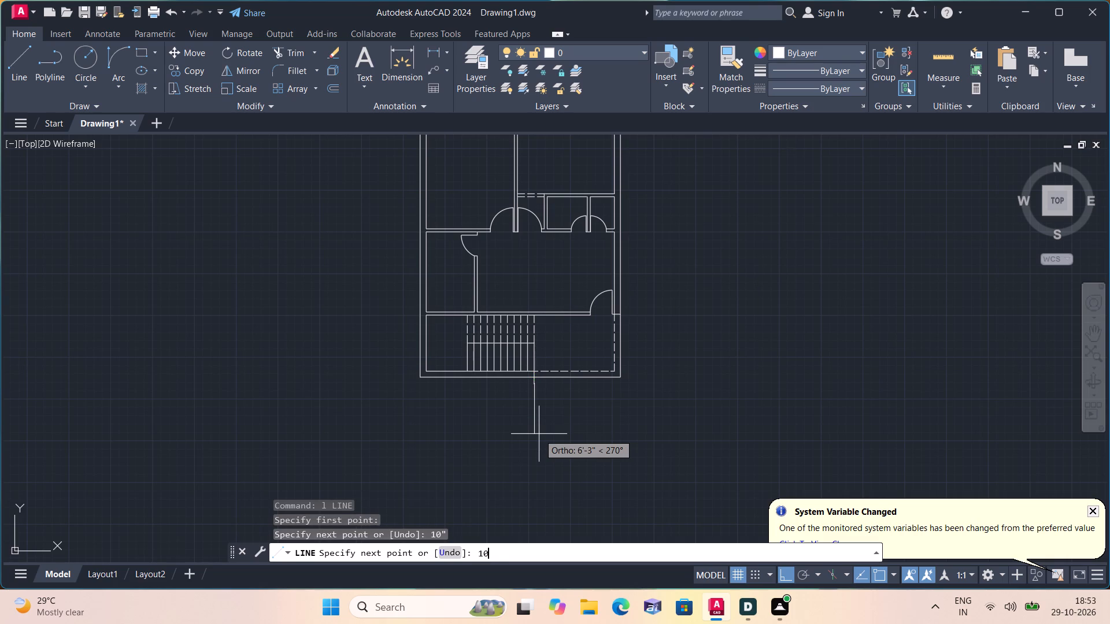
{"action": "key", "text": "space"}
{"action": "type", "text": "10'"}
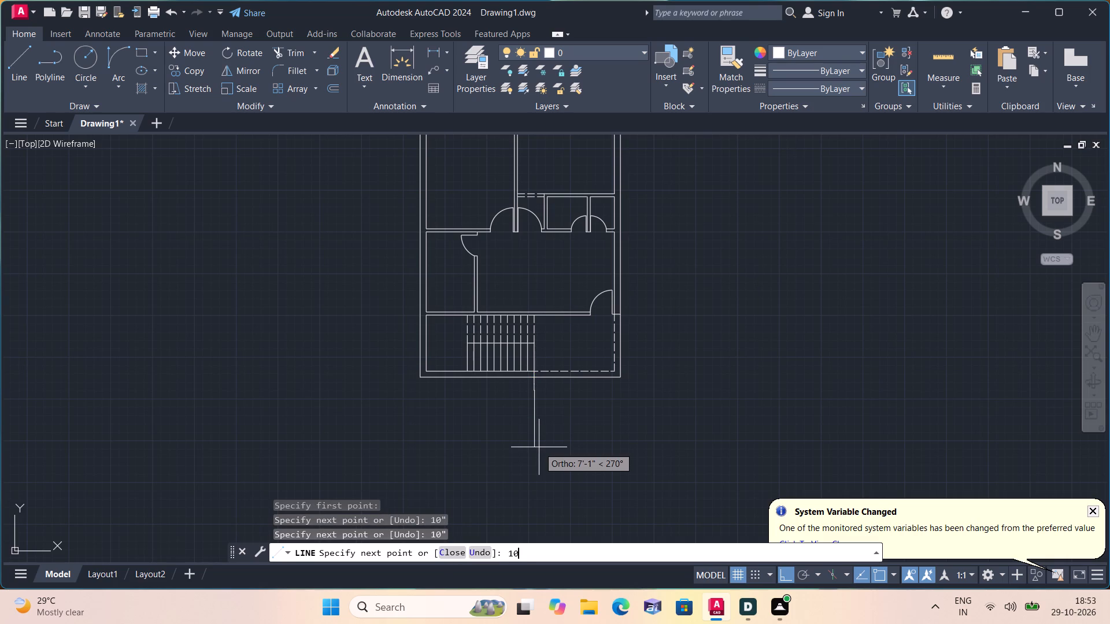
{"action": "key", "text": "BackSpace"}
{"action": "key", "text": "shift+quotedbl"}
{"action": "key", "text": "space"}
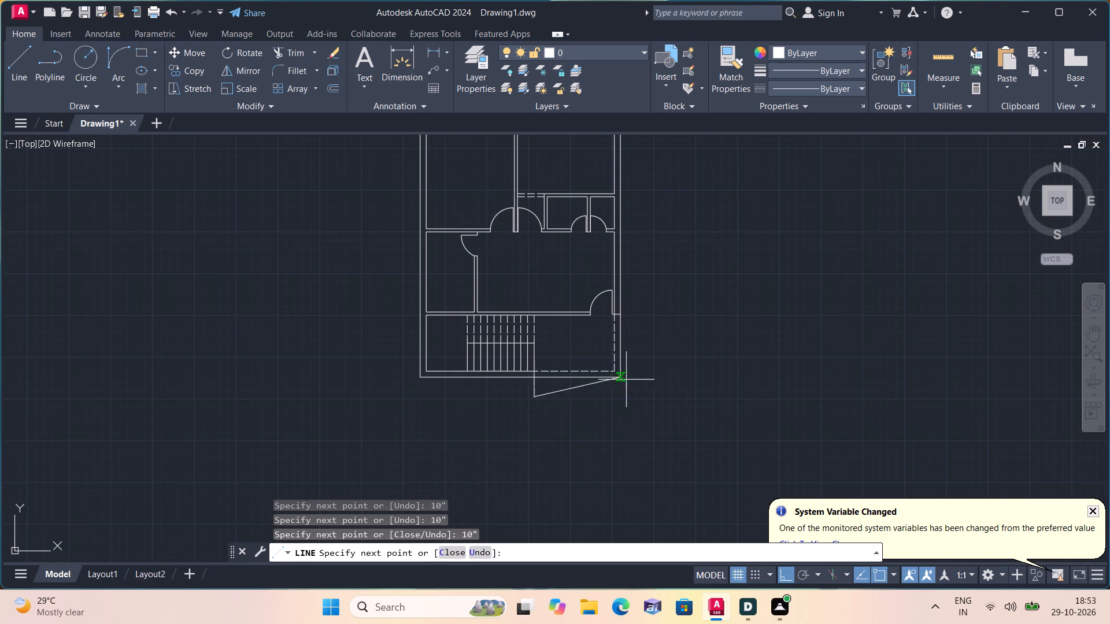
{"action": "left_click", "coordinate": [620, 396]}
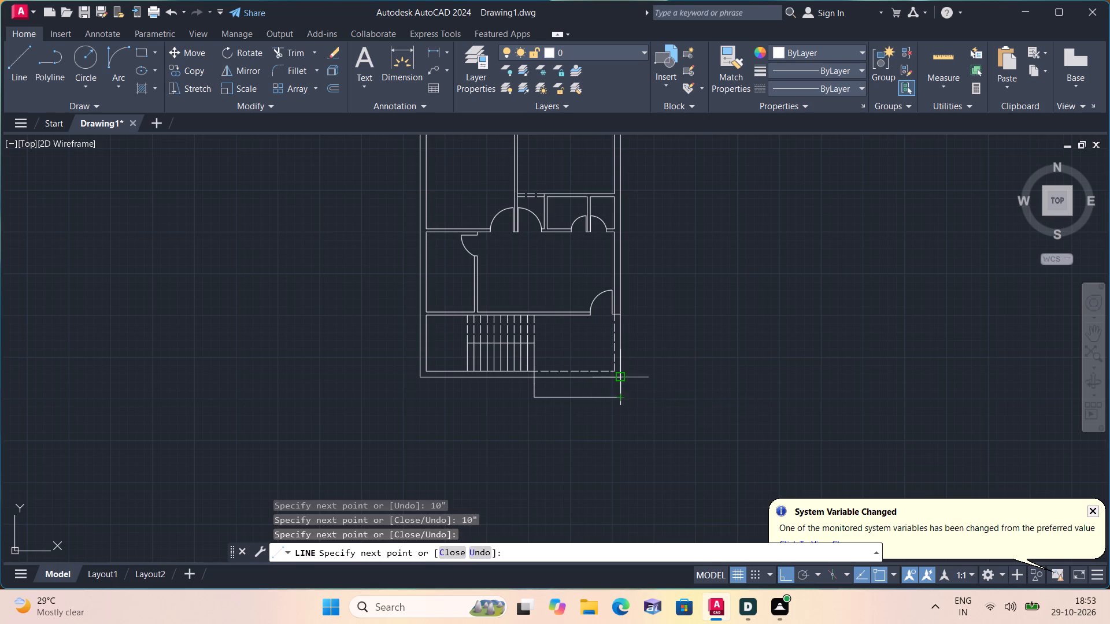
{"action": "left_click", "coordinate": [620, 374]}
{"action": "key", "text": "space"}
Draw two horizontal tread lines across the entrance steps' outline at the ends of the first and second 10" segments.
{"action": "scroll", "coordinate": [573, 396], "scroll_direction": "up", "scroll_amount": 2}
{"action": "key", "text": "space"}
{"action": "left_click", "coordinate": [475, 364]}
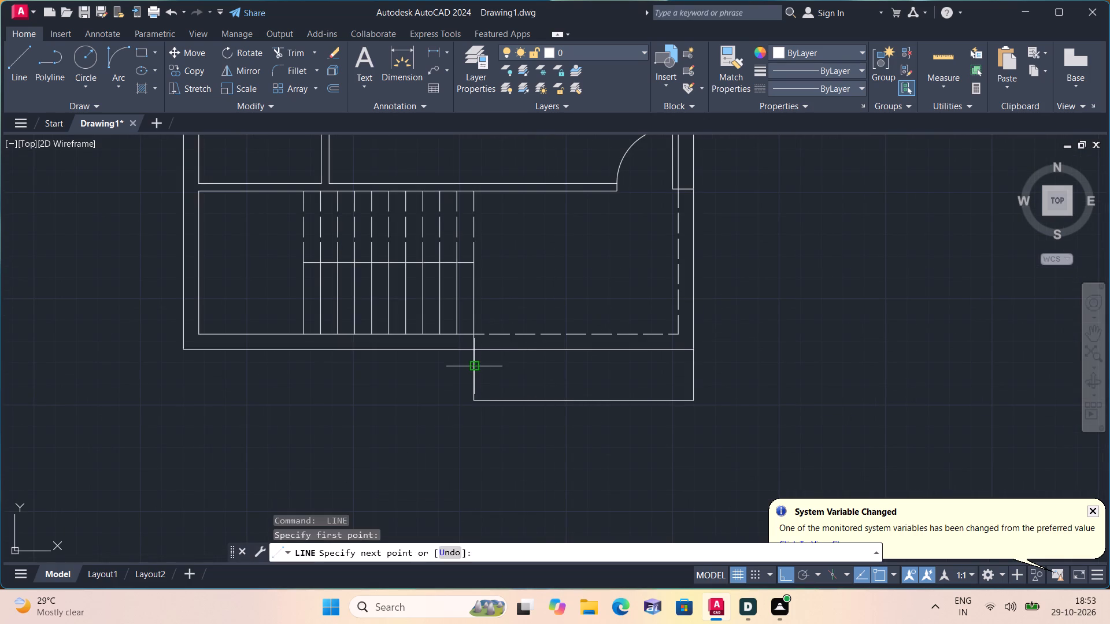
{"action": "left_click", "coordinate": [696, 365]}
{"action": "key", "text": "space"}
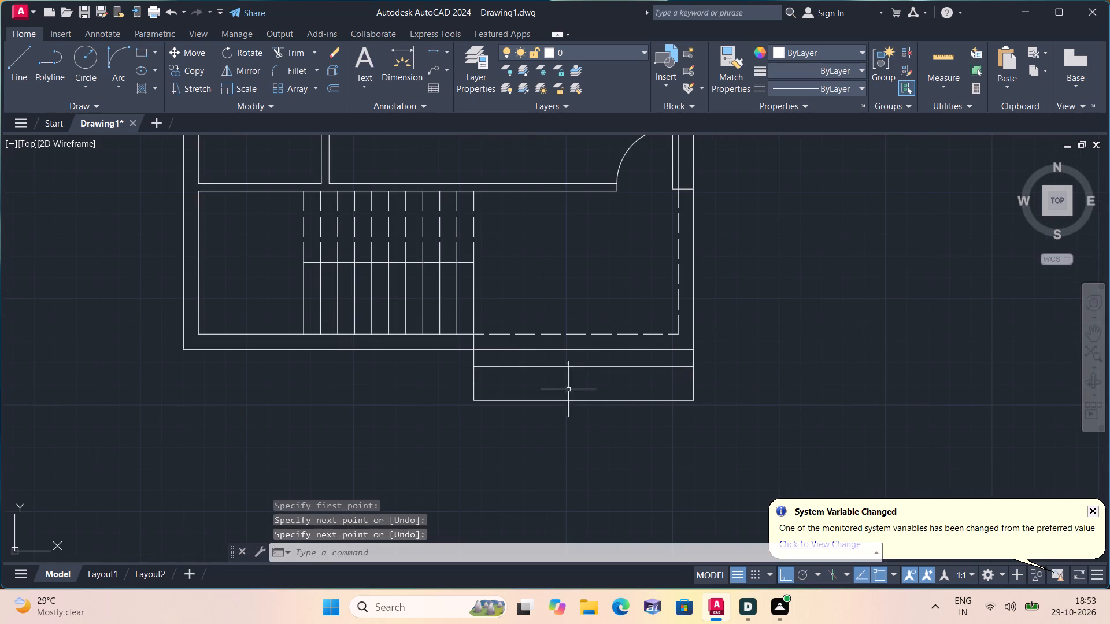
{"action": "key", "text": "space"}
{"action": "left_click", "coordinate": [476, 387]}
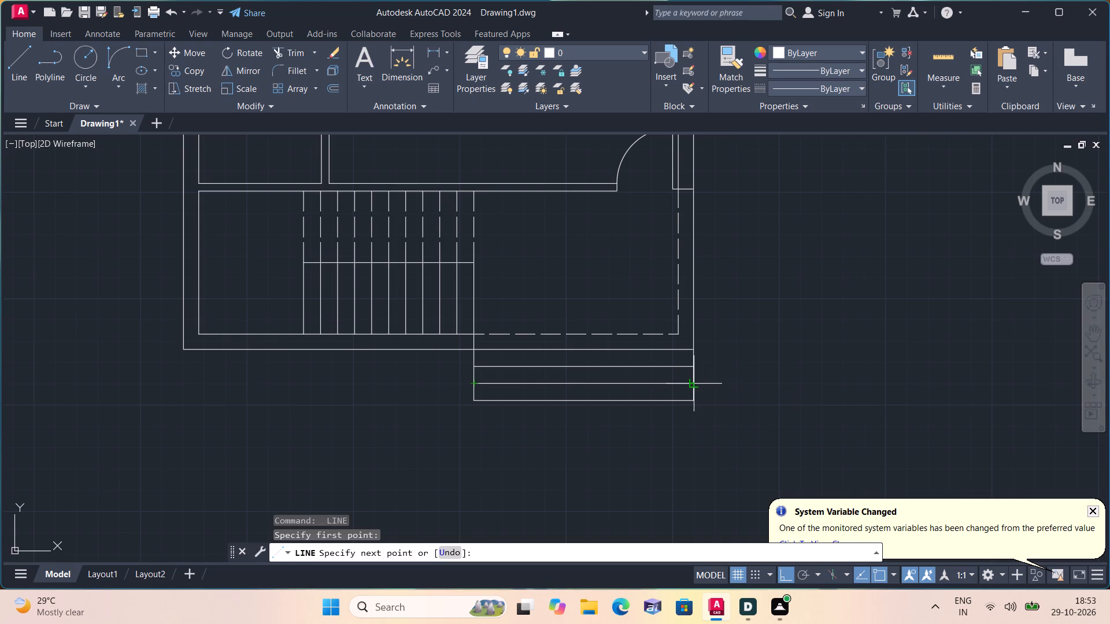
{"action": "left_click", "coordinate": [697, 382]}
{"action": "key", "text": "space"}
Draw two short vertical lines across the partition above the stair, one at the stair's right edge and one nearer the door.
{"action": "scroll", "coordinate": [784, 363], "scroll_direction": "down", "scroll_amount": 1}
{"action": "scroll", "coordinate": [830, 366], "scroll_direction": "down", "scroll_amount": 1}
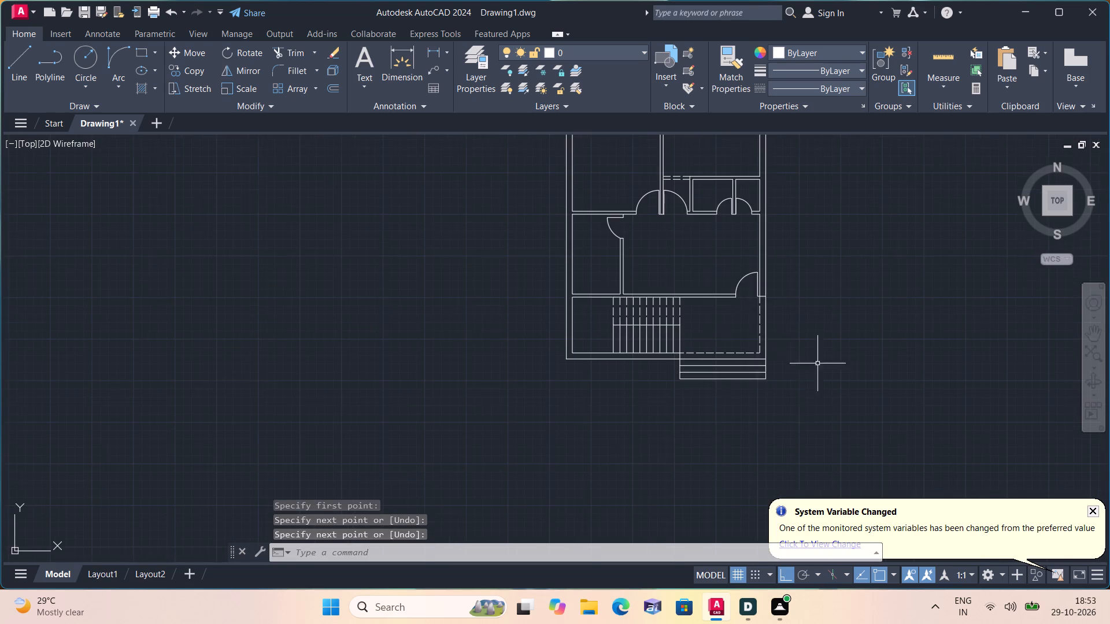
{"action": "middle_click_drag", "start_coordinate": [726, 298], "coordinate": [517, 430]}
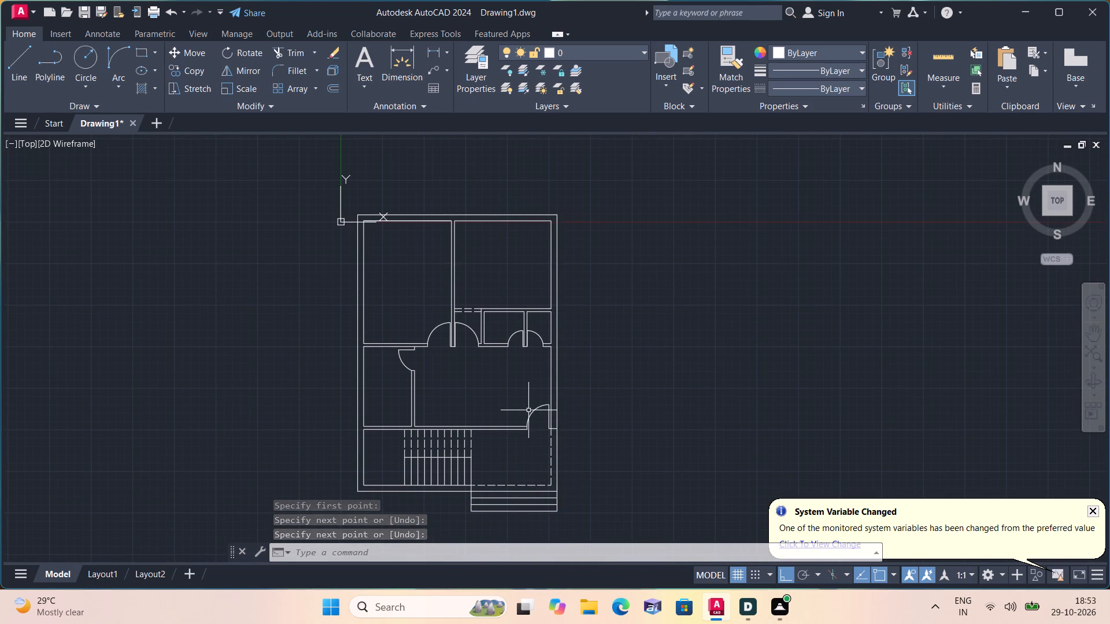
{"action": "key", "text": "l"}
{"action": "key", "text": "space"}
{"action": "scroll", "coordinate": [470, 416], "scroll_direction": "up", "scroll_amount": 2}
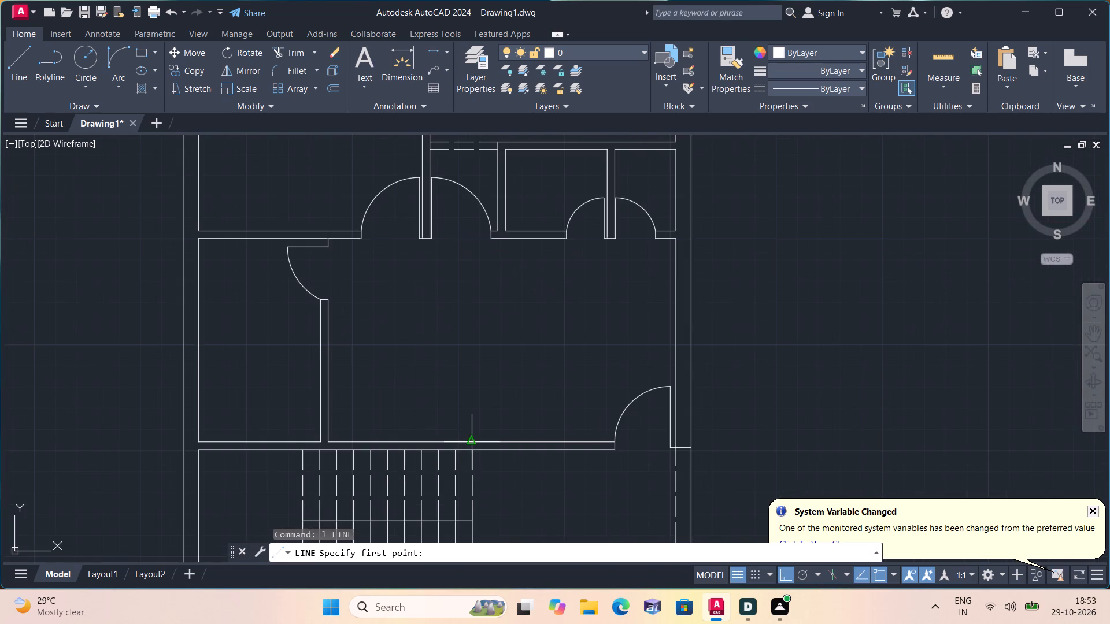
{"action": "left_click", "coordinate": [473, 452]}
{"action": "left_click", "coordinate": [473, 439]}
{"action": "key", "text": "space"}
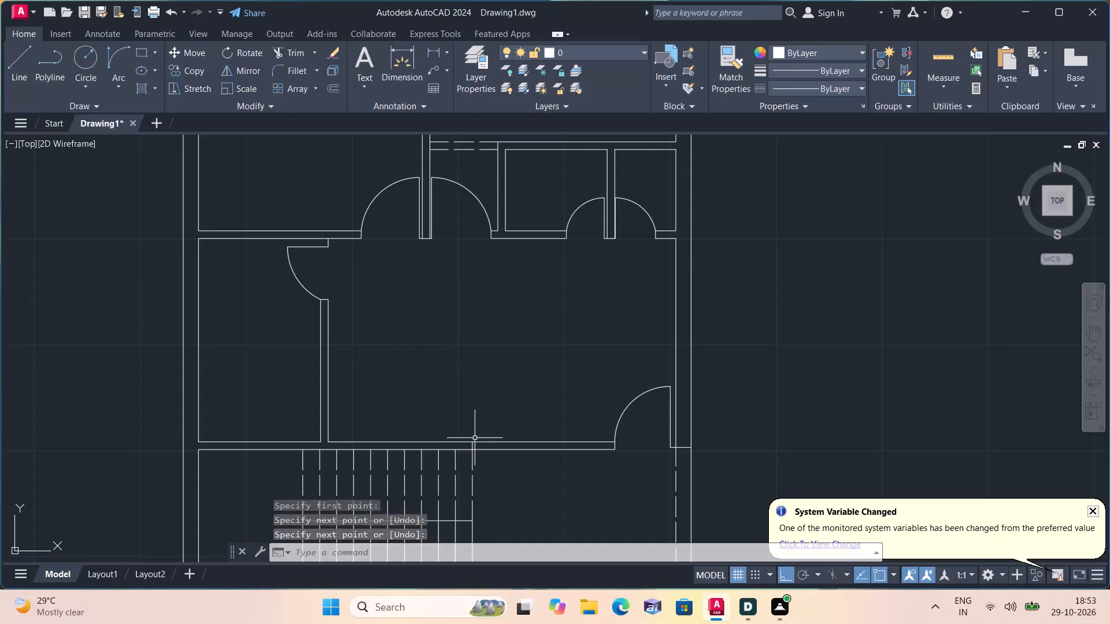
{"action": "key", "text": "space"}
{"action": "left_click", "coordinate": [571, 450]}
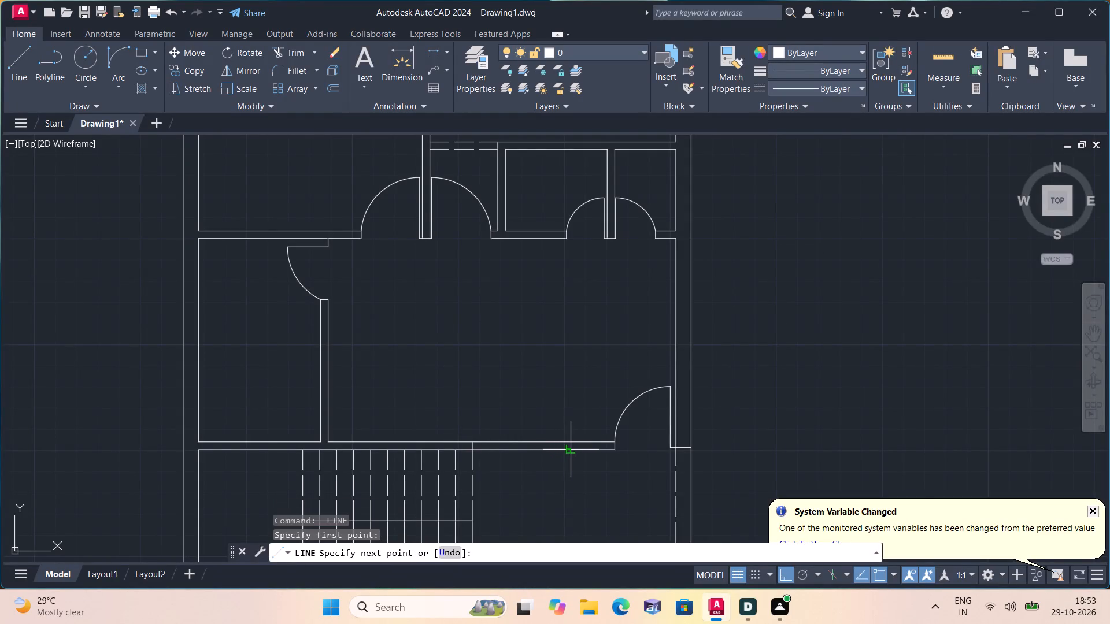
{"action": "left_click", "coordinate": [569, 441]}
{"action": "key", "text": "space"}
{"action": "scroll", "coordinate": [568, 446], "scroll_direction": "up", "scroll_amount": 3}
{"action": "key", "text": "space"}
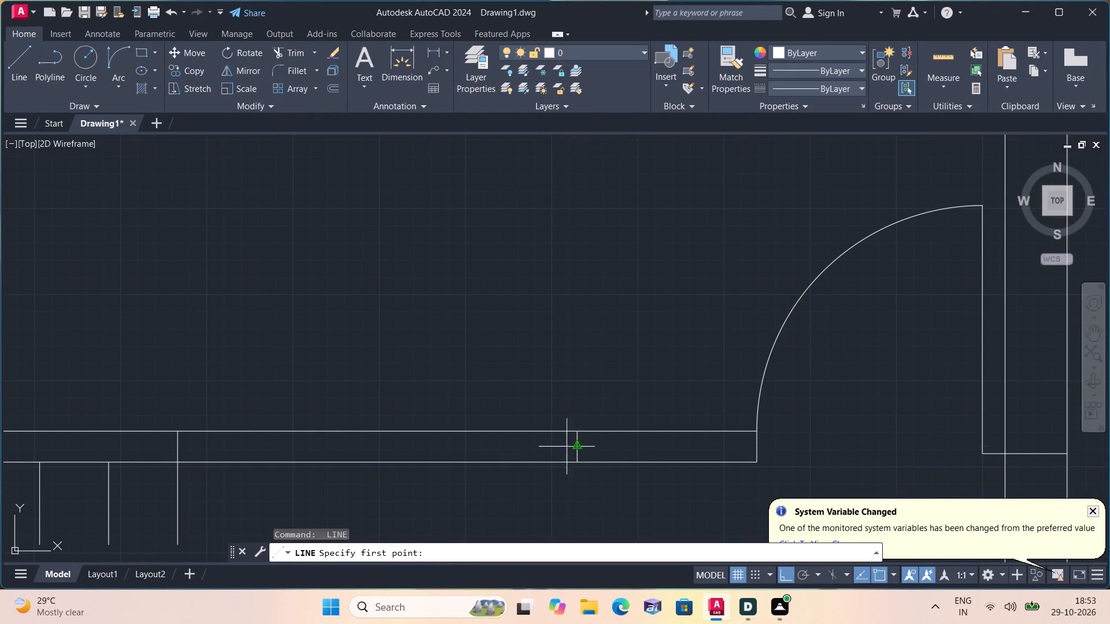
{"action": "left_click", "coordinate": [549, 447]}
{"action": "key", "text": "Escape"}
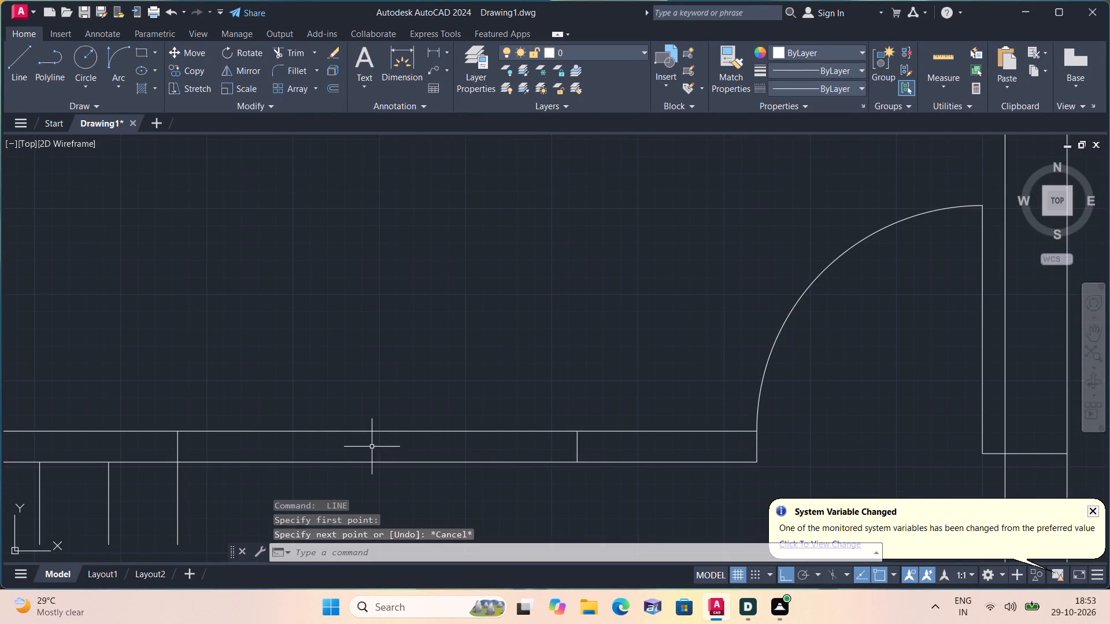
Draw a horizontal centre line inside the partition between the midpoints of the two short vertical lines.
{"action": "key", "text": "space"}
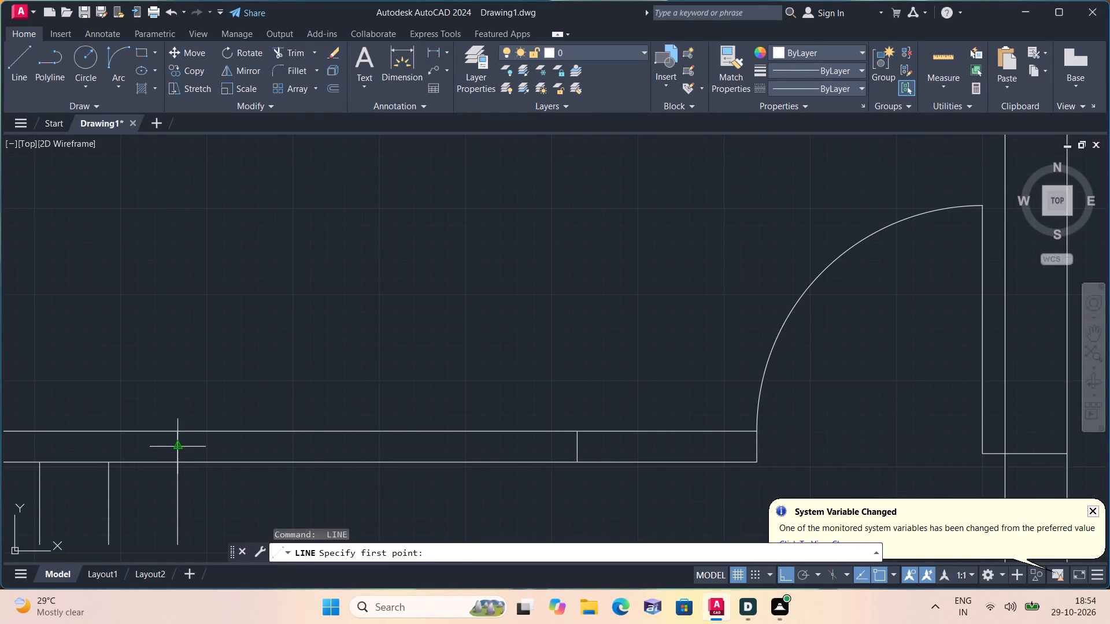
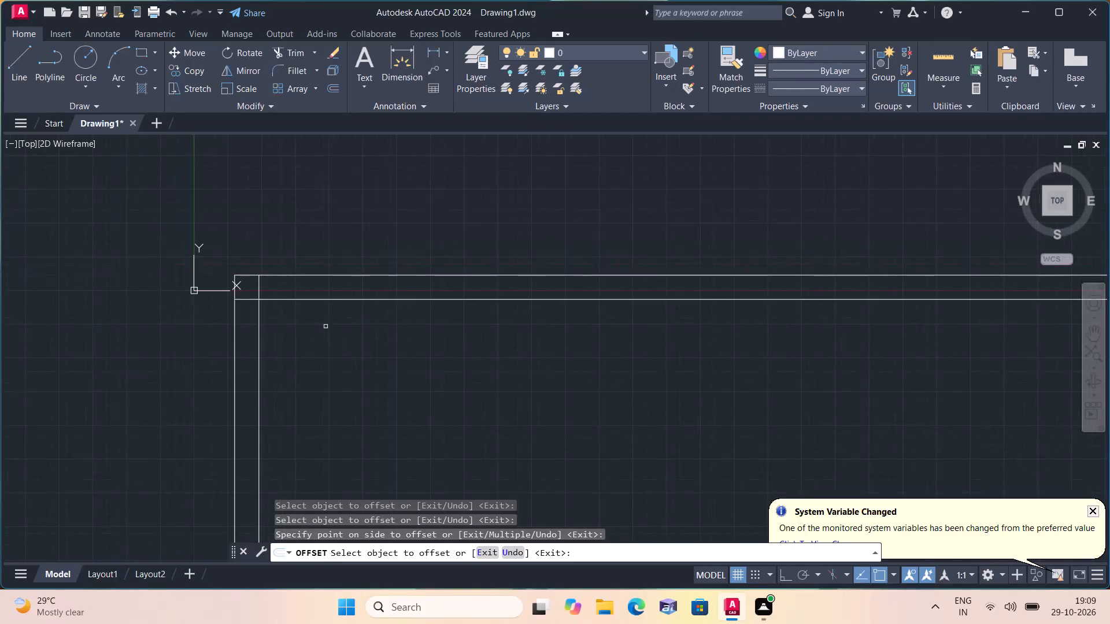
Offset the inner line of the left outer wall 11' to the right.
{"action": "key", "text": "space"}
{"action": "key", "text": "space"}
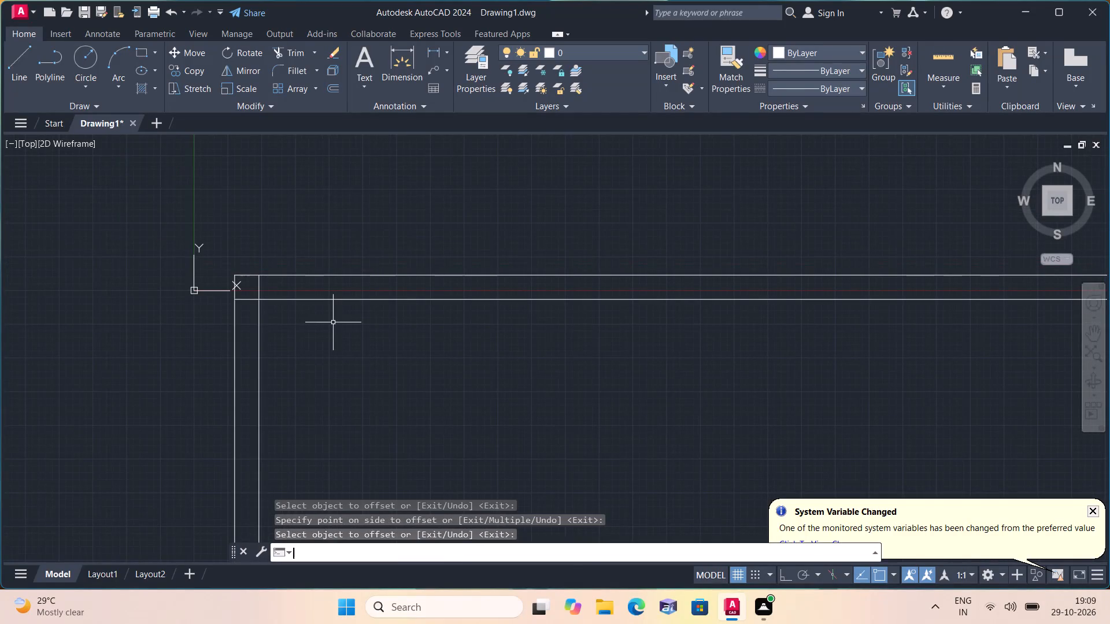
{"action": "type", "text": "11'"}
{"action": "key", "text": "space"}
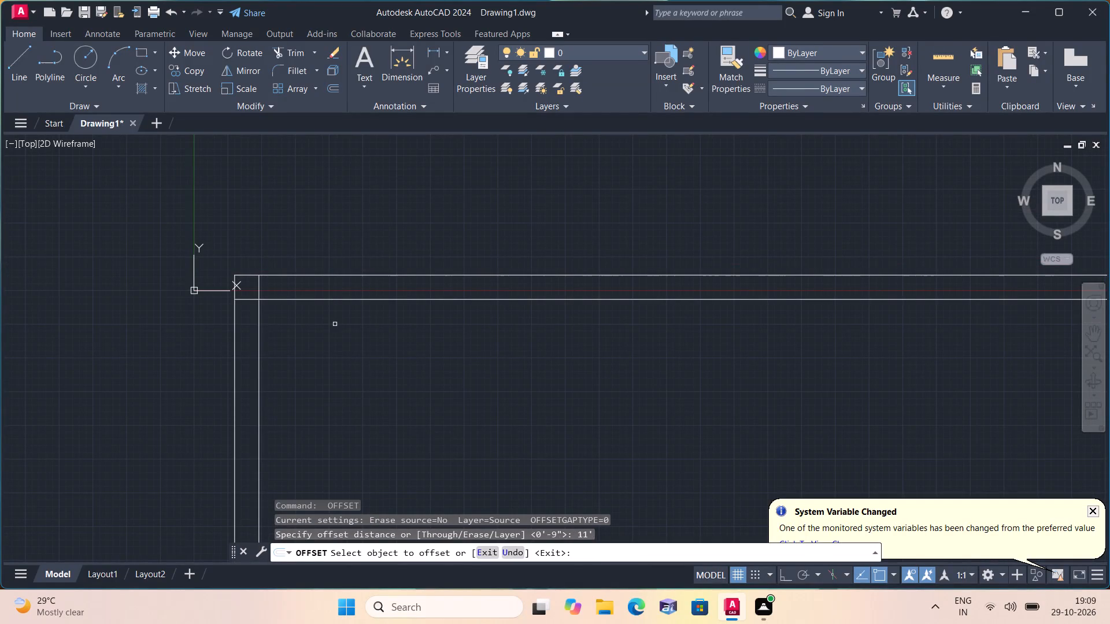
{"action": "left_click", "coordinate": [260, 343]}
{"action": "left_click", "coordinate": [366, 337]}
{"action": "scroll", "coordinate": [413, 367], "scroll_direction": "down", "scroll_amount": 2}
{"action": "middle_click_drag", "start_coordinate": [415, 371], "coordinate": [397, 354]}
{"action": "scroll", "coordinate": [413, 372], "scroll_direction": "down", "scroll_amount": 1}
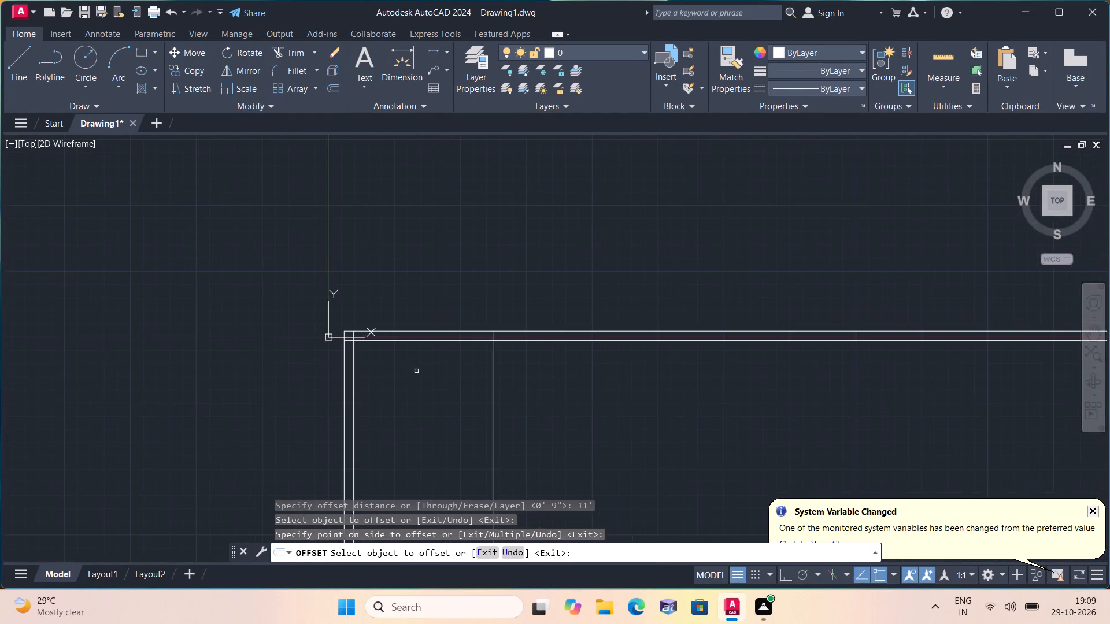
{"action": "middle_click_drag", "start_coordinate": [397, 354], "coordinate": [340, 259]}
{"action": "key", "text": "space"}
Offset the new vertical line 4.5" to the right to form the vertical partition.
{"action": "key", "text": "space"}
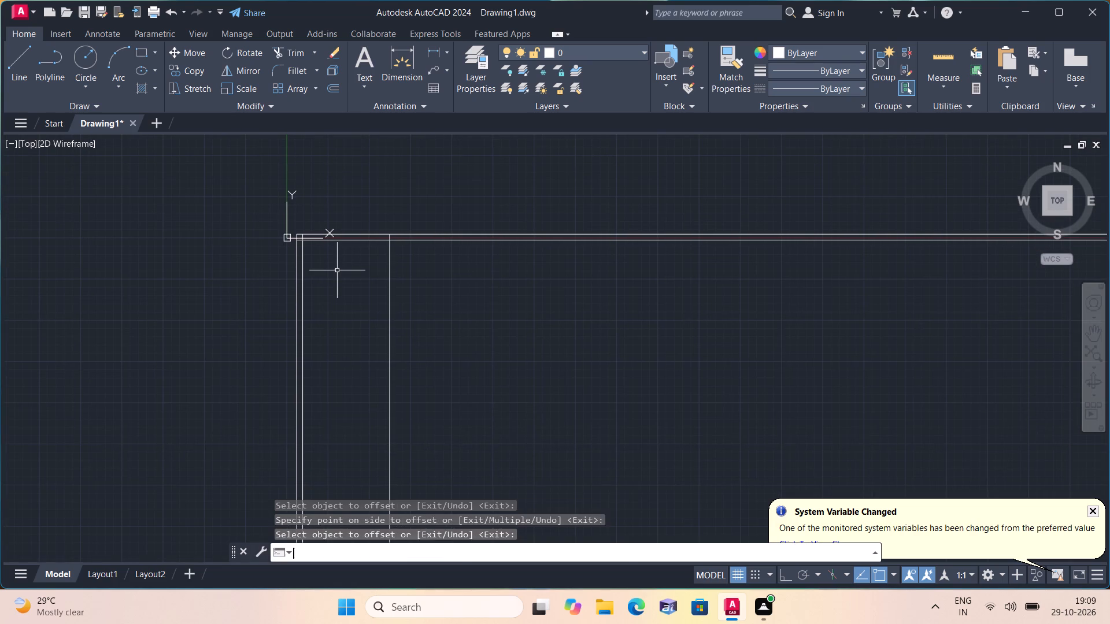
{"action": "type", "text": "4.5\""}
{"action": "key", "text": "space"}
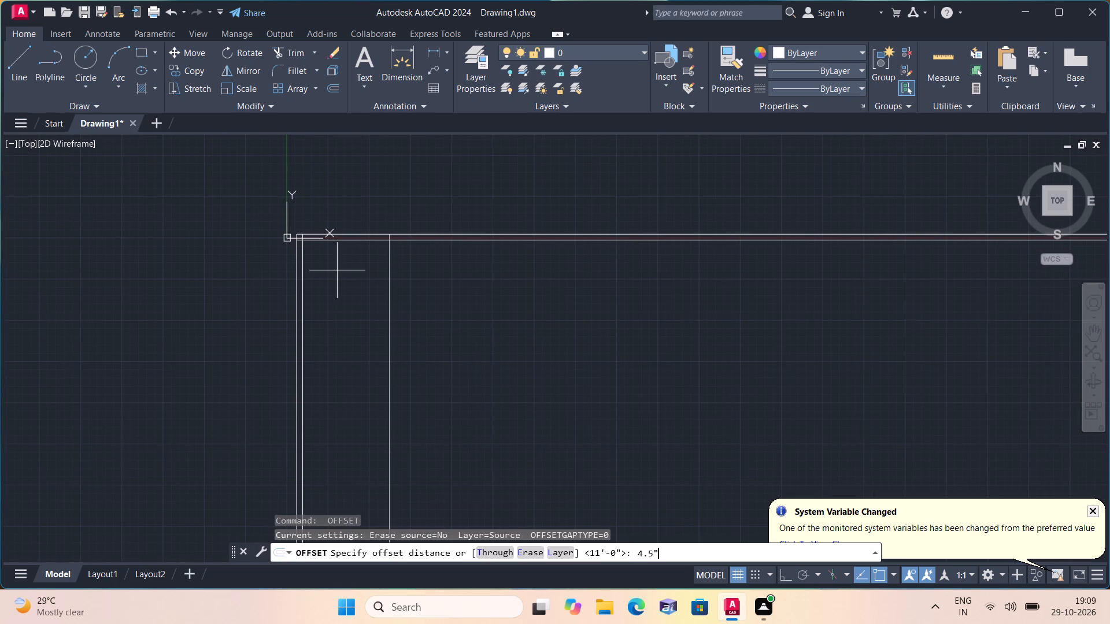
{"action": "left_click", "coordinate": [388, 285]}
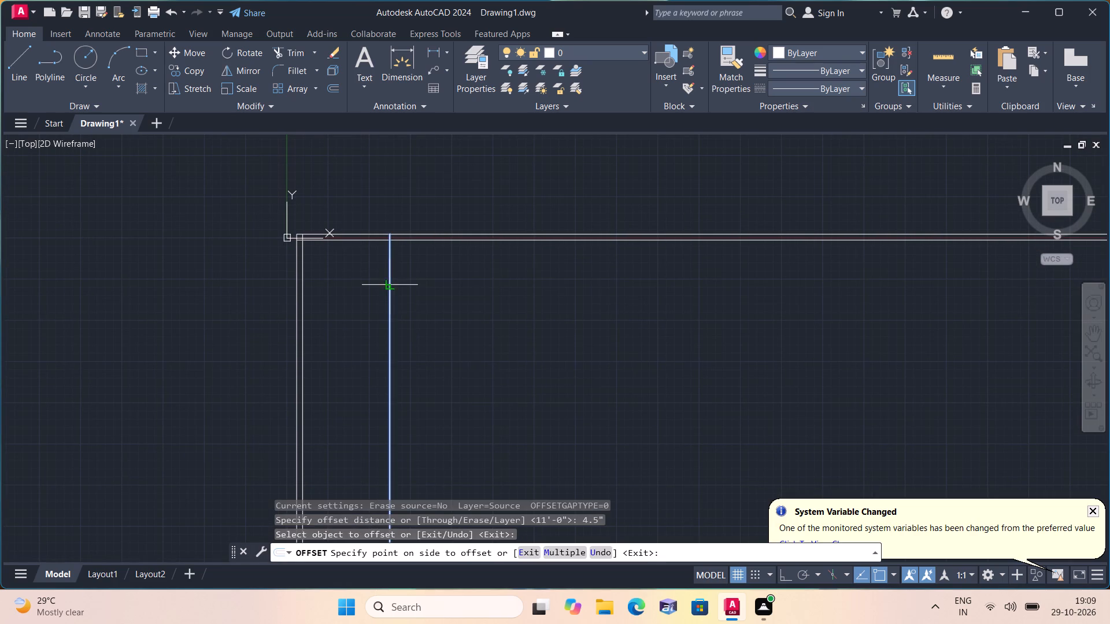
{"action": "left_click", "coordinate": [442, 288]}
{"action": "scroll", "coordinate": [443, 288], "scroll_direction": "down", "scroll_amount": 1}
{"action": "key", "text": "space"}
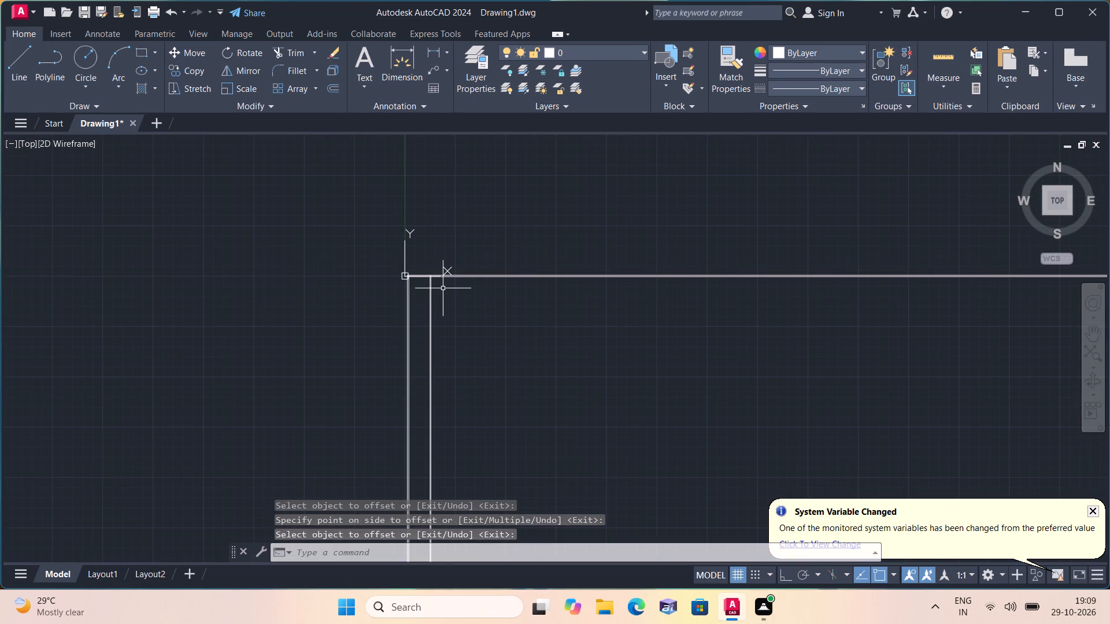
Offset the right-hand line of the vertical partition 12'1" to the right.
{"action": "key", "text": "space"}
{"action": "type", "text": "12'"}
{"action": "type", "text": "1\""}
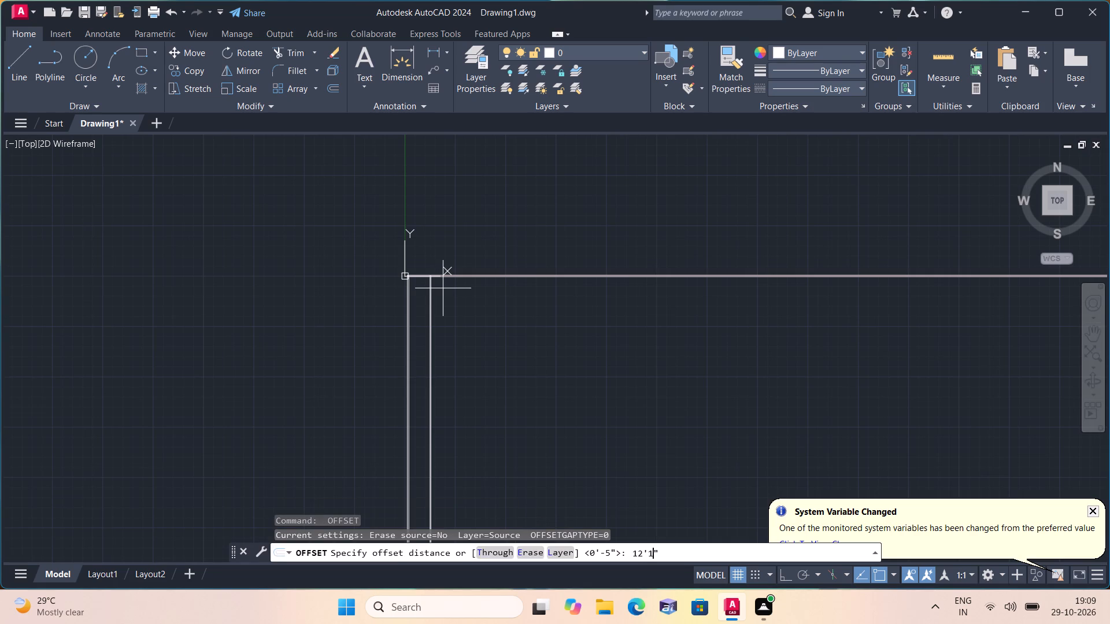
{"action": "key", "text": "space"}
{"action": "scroll", "coordinate": [435, 291], "scroll_direction": "up", "scroll_amount": 4}
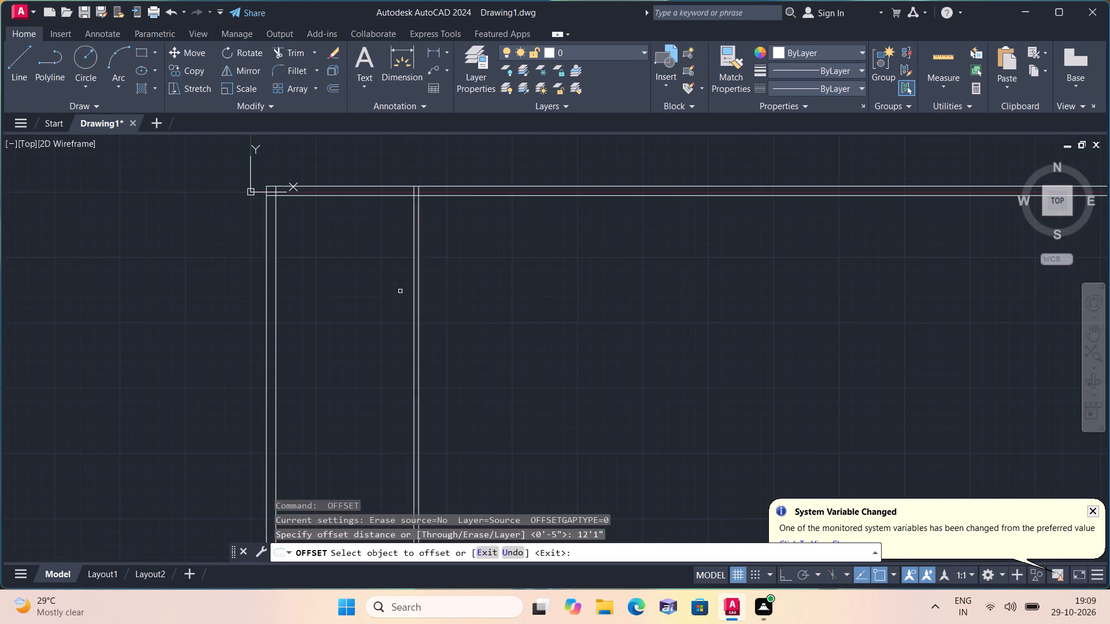
{"action": "left_click", "coordinate": [420, 286]}
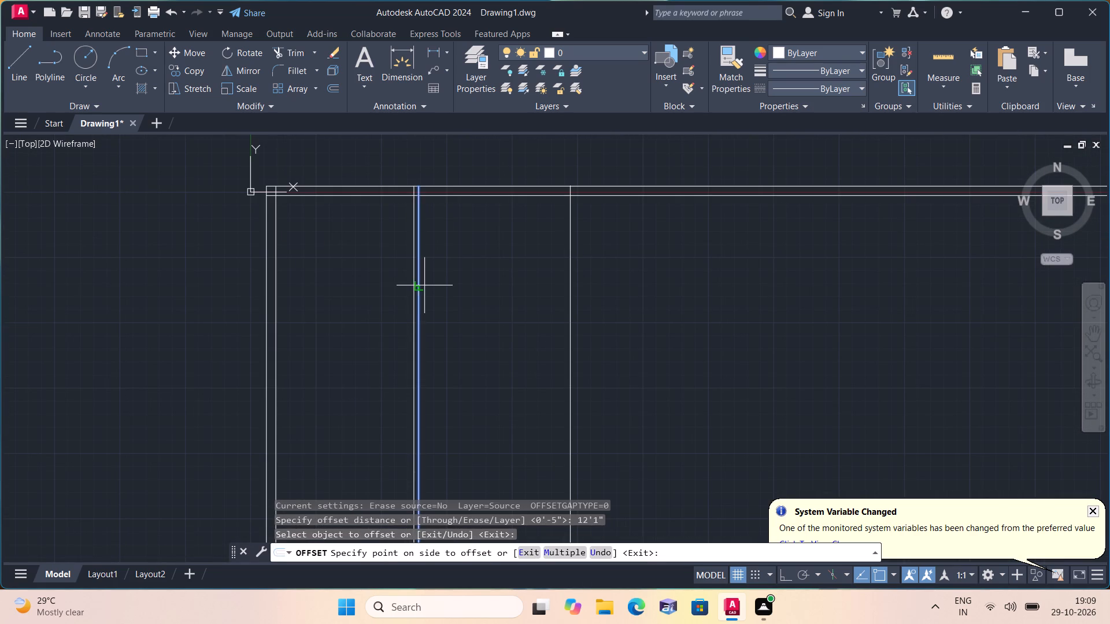
{"action": "left_click", "coordinate": [468, 284]}
{"action": "key", "text": "space"}
Offset the newest vertical line 9" to the right to form the right outer wall.
{"action": "key", "text": "space"}
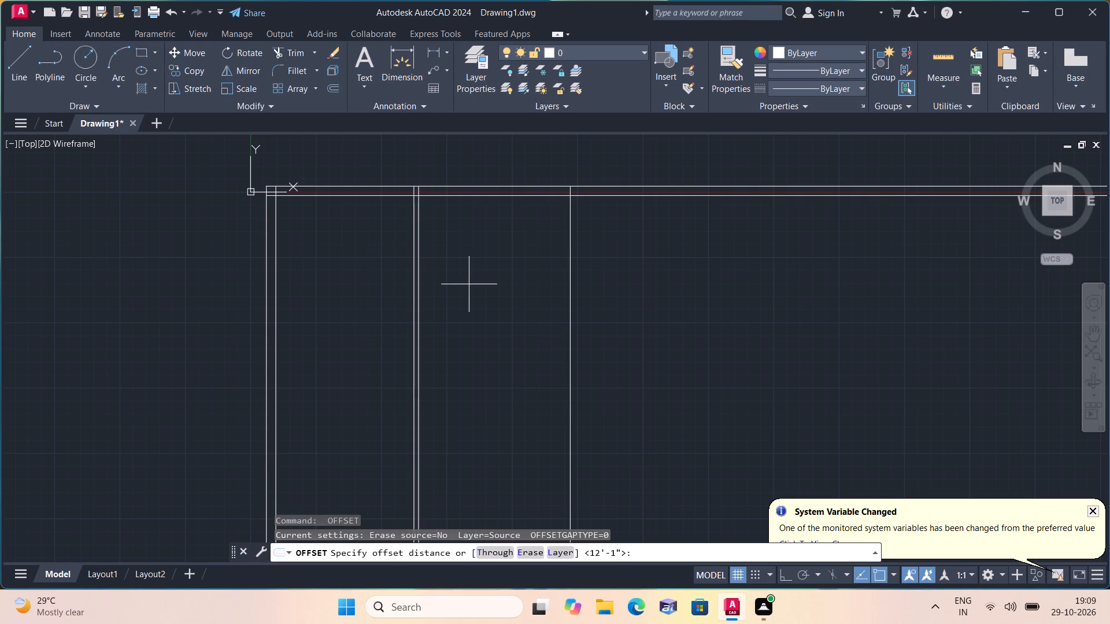
{"action": "type", "text": "9\""}
{"action": "key", "text": "space"}
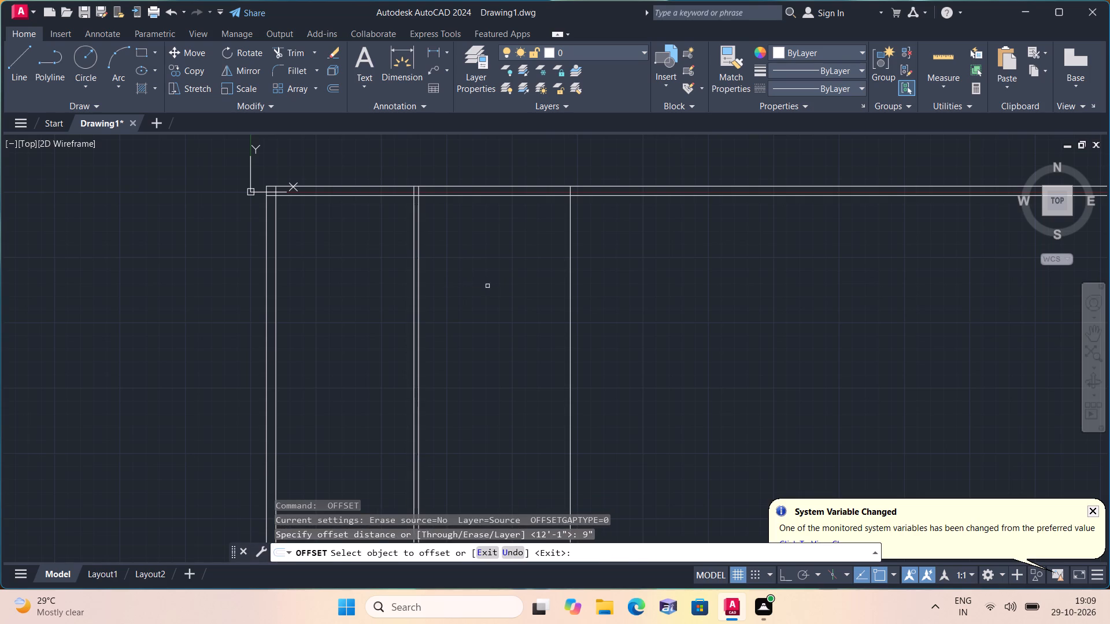
{"action": "left_click", "coordinate": [570, 286]}
{"action": "left_click", "coordinate": [635, 280]}
{"action": "key", "text": "space"}
Trim the two top wall lines beyond the right outer wall and the overlapping line ends inside the top-right corner.
{"action": "type", "text": "trim"}
{"action": "key", "text": "space"}
{"action": "left_click_drag", "start_coordinate": [637, 162], "coordinate": [687, 277]}
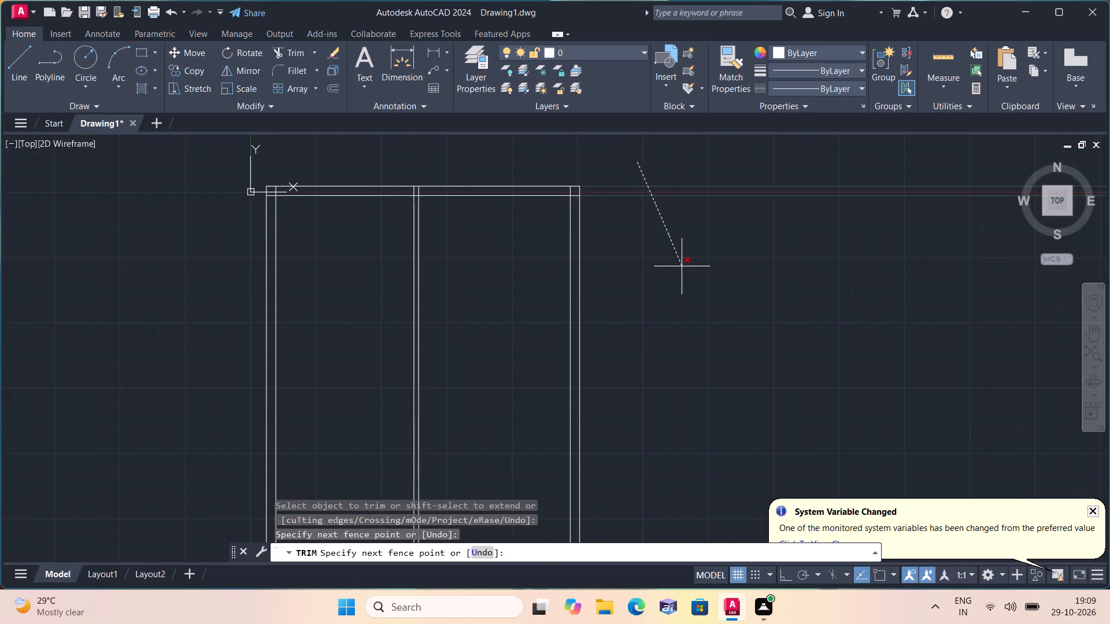
{"action": "key", "text": "space"}
{"action": "key", "text": "space"}
{"action": "scroll", "coordinate": [575, 190], "scroll_direction": "up", "scroll_amount": 1}
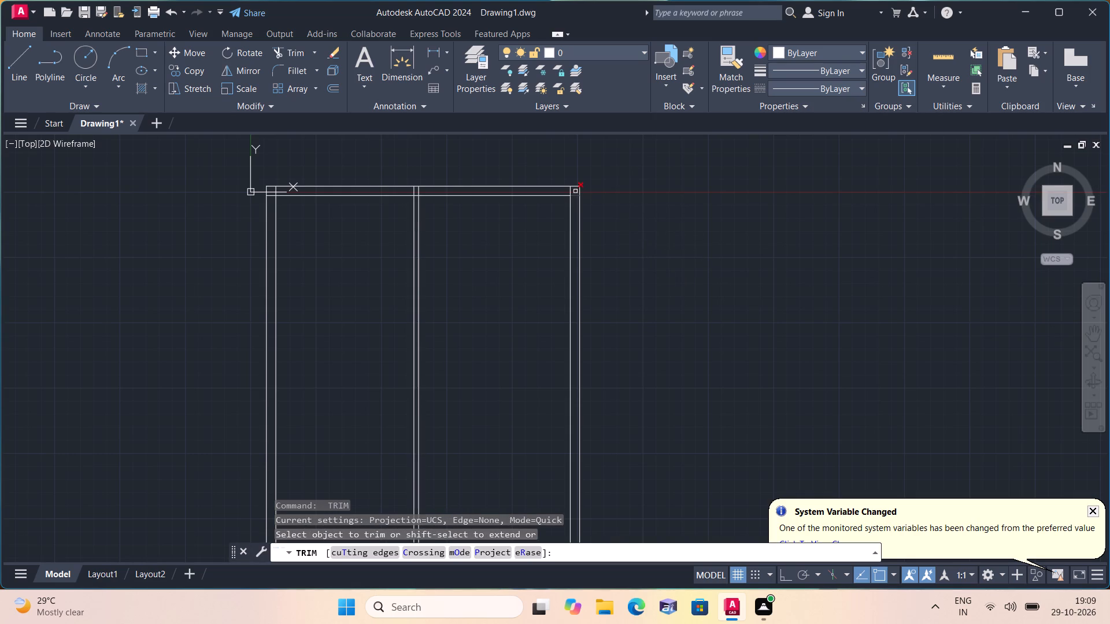
{"action": "left_click", "coordinate": [575, 190]}
{"action": "left_click", "coordinate": [561, 189]}
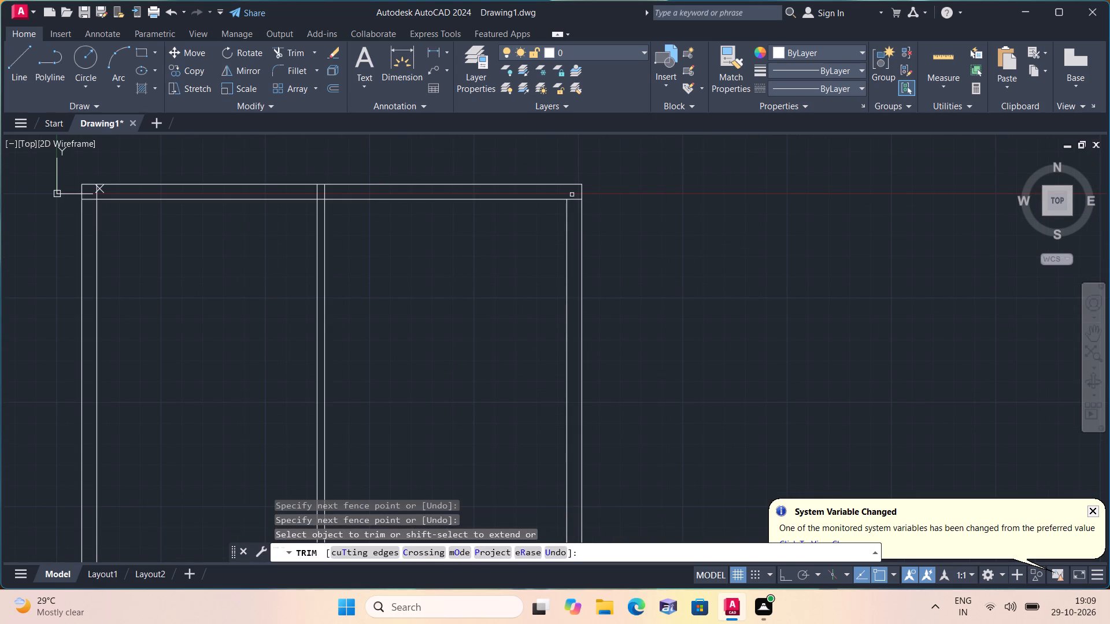
{"action": "left_click", "coordinate": [578, 200]}
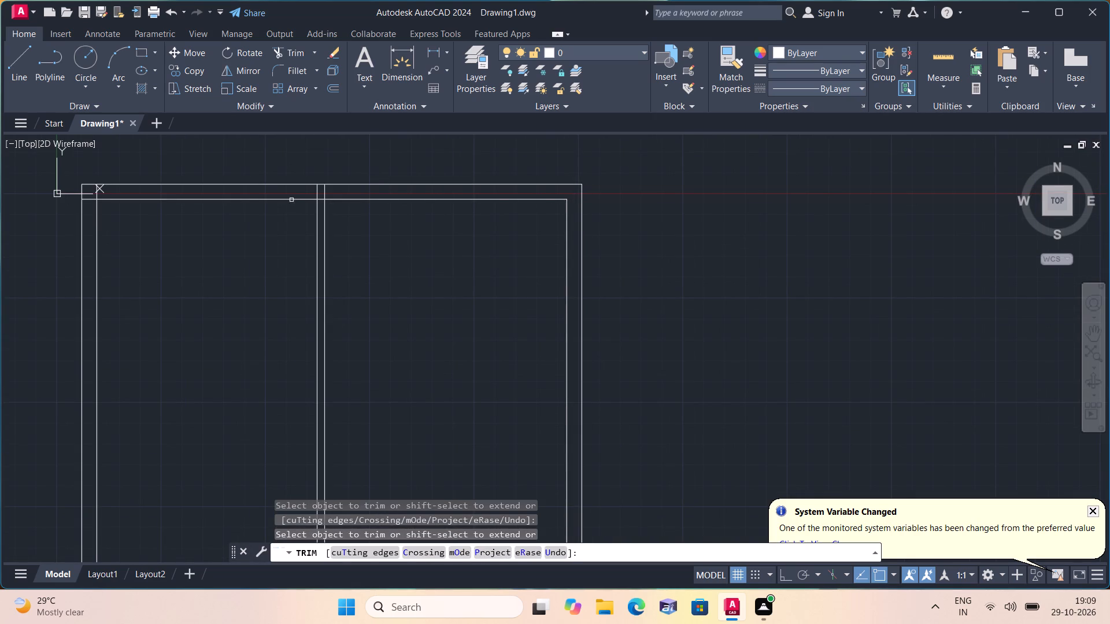
Trim the overlapping lines where the vertical partition meets the top wall and at the top-left wall corner.
{"action": "left_click", "coordinate": [296, 191]}
{"action": "left_click", "coordinate": [331, 188]}
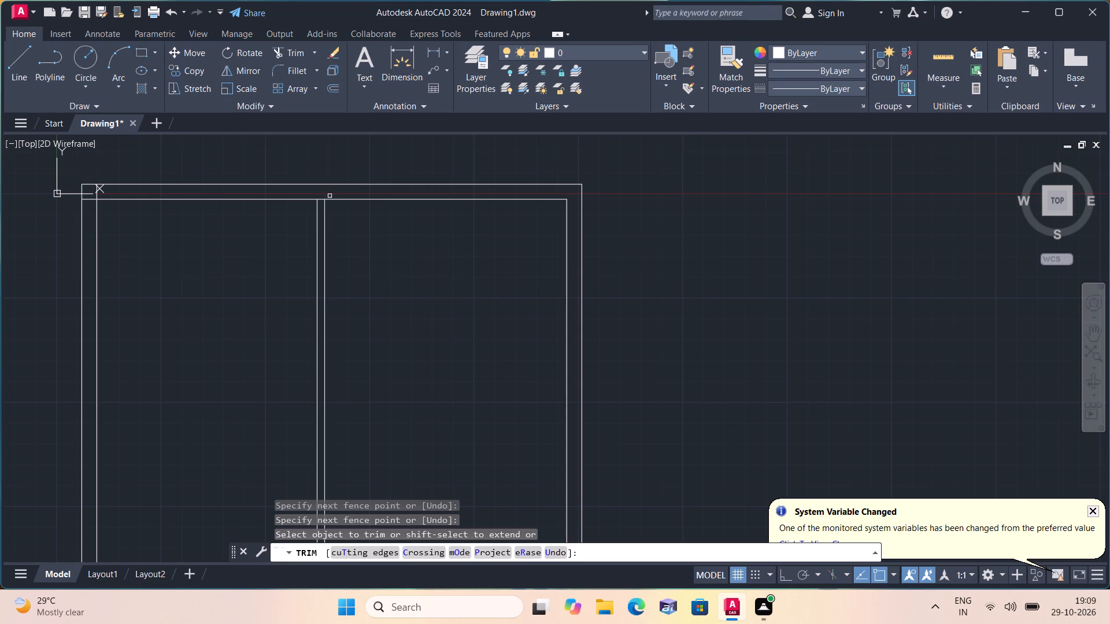
{"action": "left_click", "coordinate": [324, 199]}
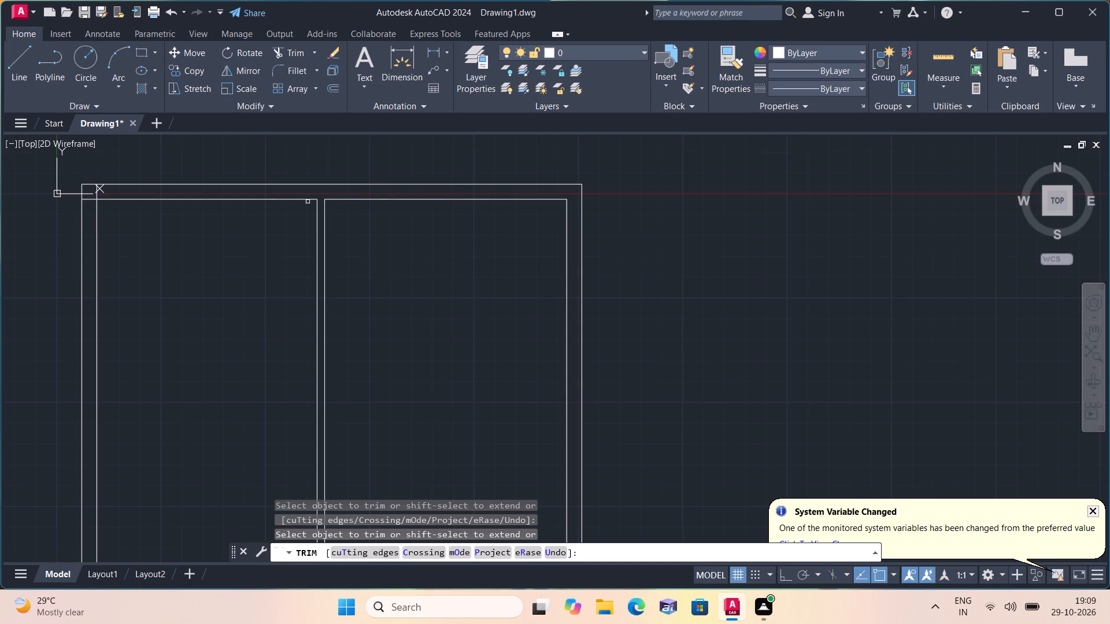
{"action": "scroll", "coordinate": [94, 198], "scroll_direction": "up", "scroll_amount": 1}
{"action": "left_click", "coordinate": [83, 215]}
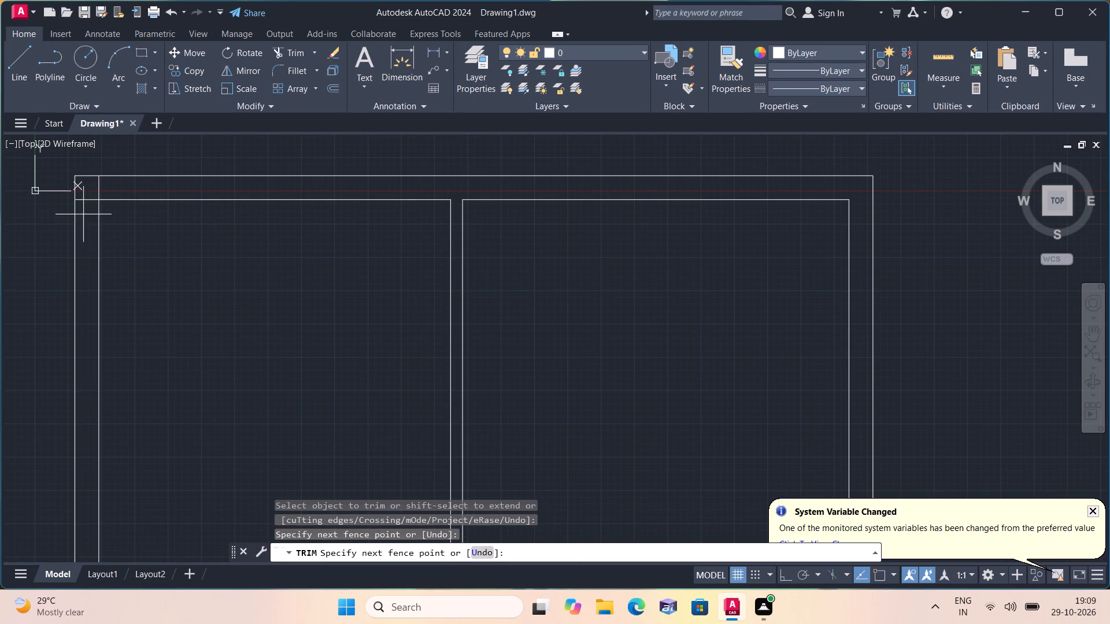
{"action": "left_click", "coordinate": [102, 180]}
{"action": "key", "text": "space"}
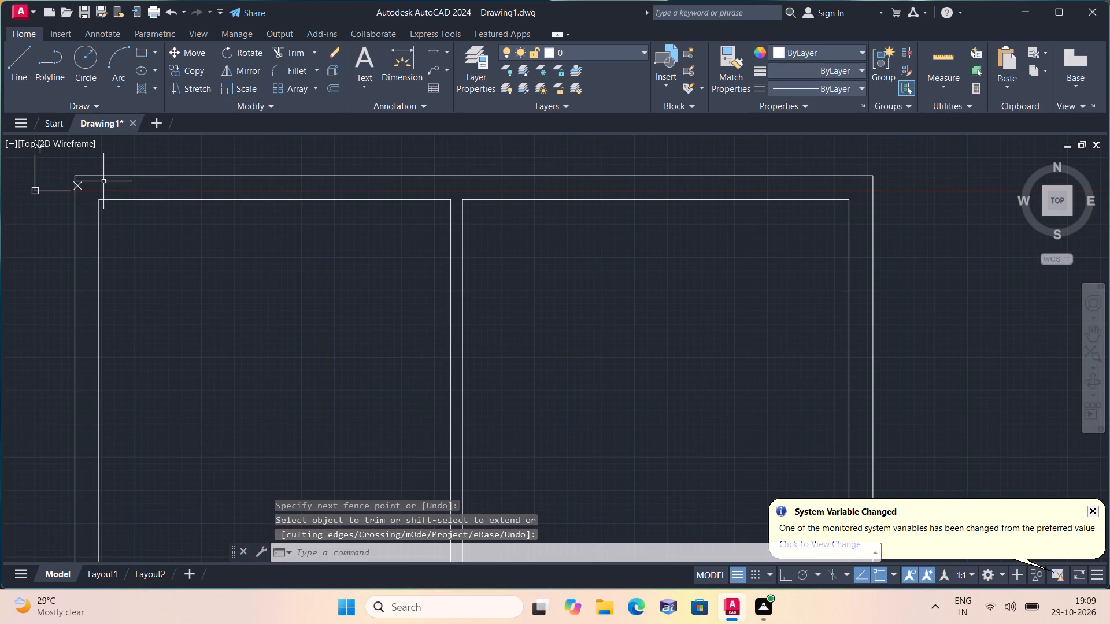
Offset the top wall's inner line in the left room 15'9" downward.
{"action": "type", "text": "offset"}
{"action": "key", "text": "space"}
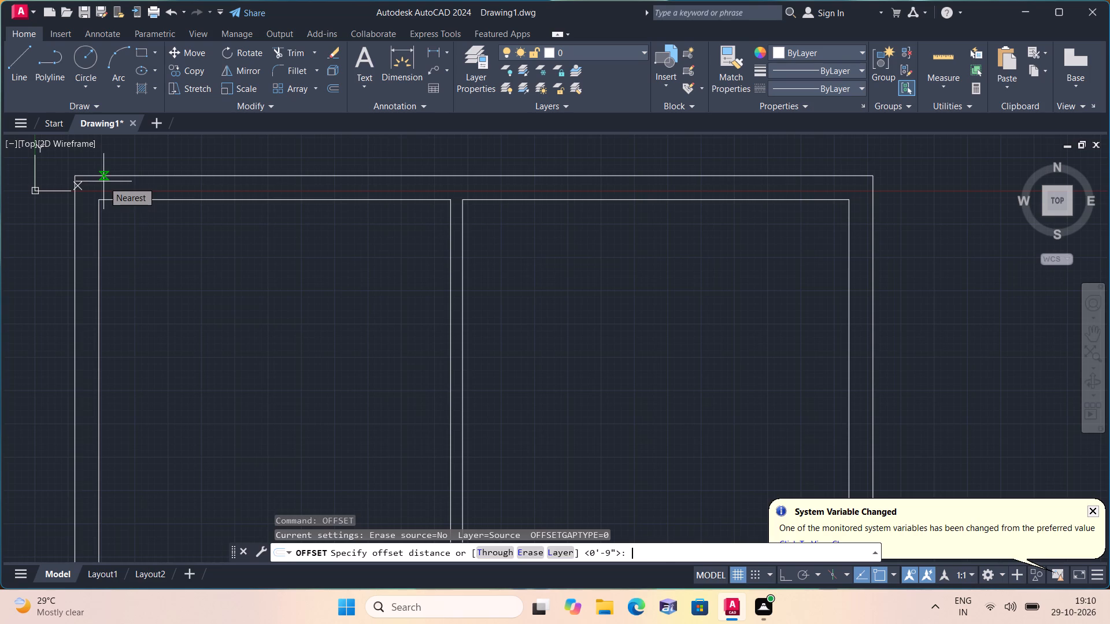
{"action": "type", "text": "15'9\""}
{"action": "key", "text": "space"}
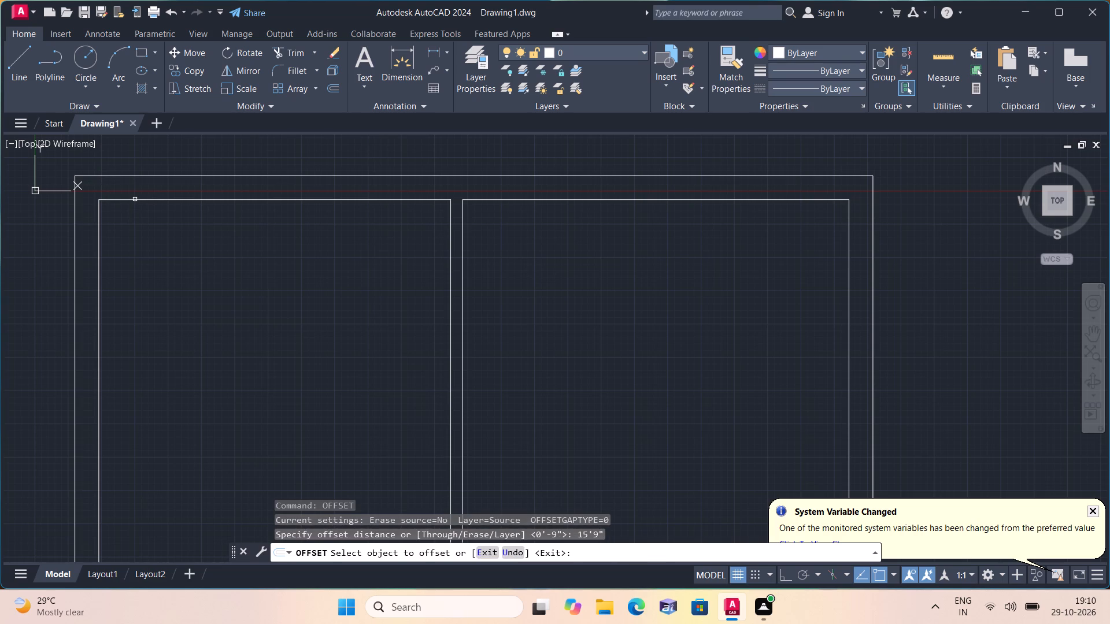
{"action": "left_click", "coordinate": [135, 199]}
{"action": "left_click", "coordinate": [180, 289]}
{"action": "key", "text": "space"}
Offset the left room's new lower line 4.5" downward to form a horizontal partition.
{"action": "key", "text": "space"}
{"action": "scroll", "coordinate": [185, 292], "scroll_direction": "down", "scroll_amount": 2}
{"action": "middle_click_drag", "start_coordinate": [184, 293], "coordinate": [176, 281]}
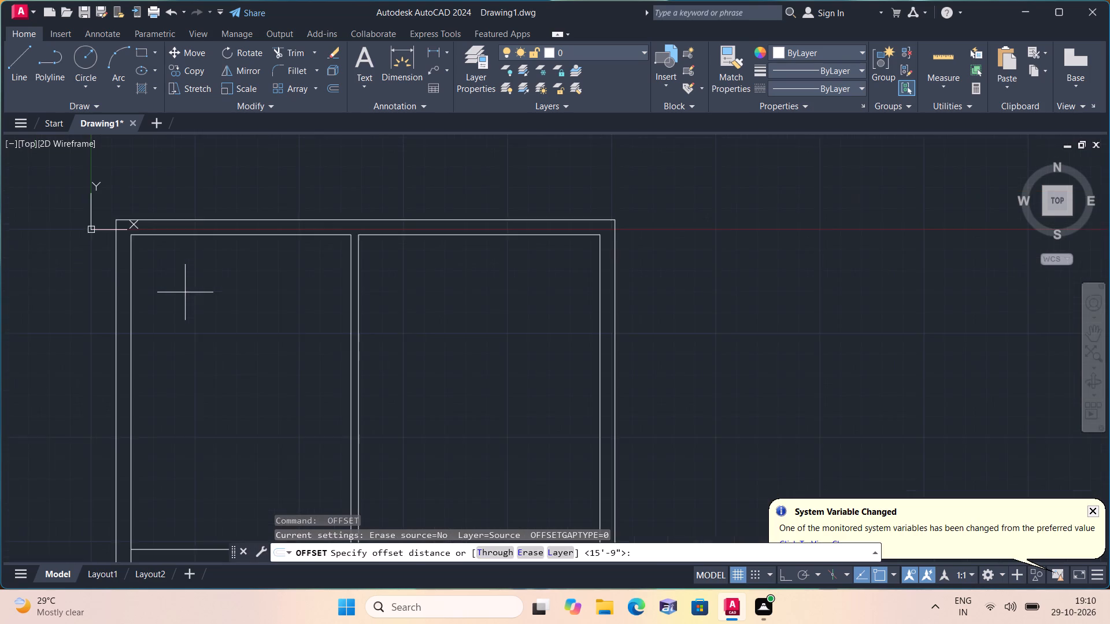
{"action": "middle_click_drag", "start_coordinate": [176, 281], "coordinate": [164, 160]}
{"action": "type", "text": "4.5\""}
{"action": "key", "text": "space"}
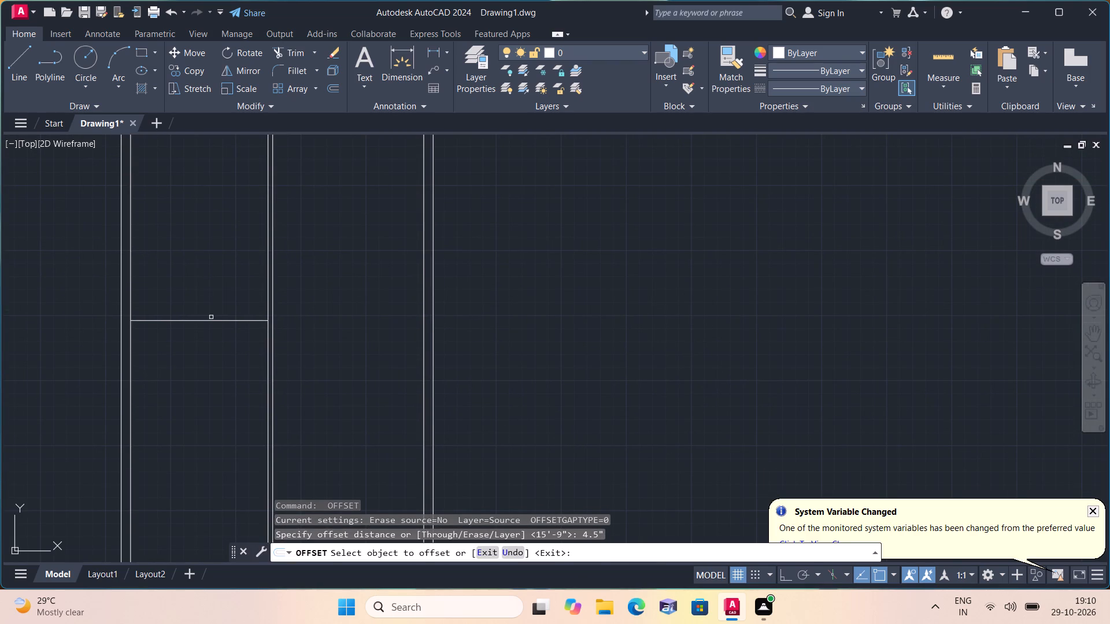
{"action": "left_click", "coordinate": [211, 318]}
{"action": "left_click", "coordinate": [216, 347]}
{"action": "key", "text": "space"}
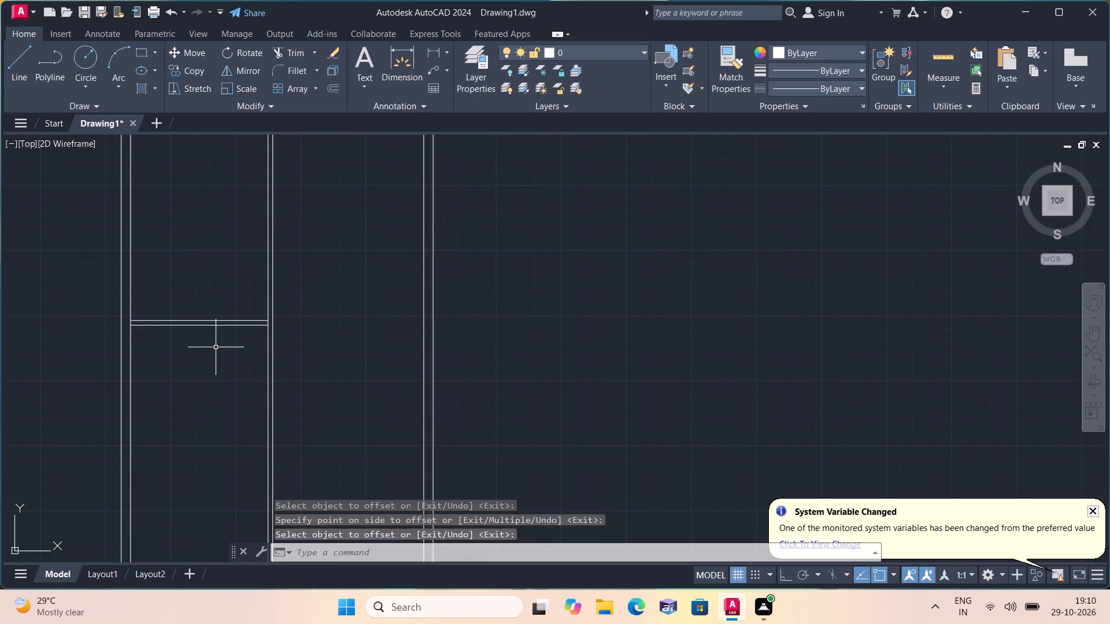
Offset the top wall's inner line in the right room 11' downward.
{"action": "key", "text": "space"}
{"action": "type", "text": "11'"}
{"action": "key", "text": "space"}
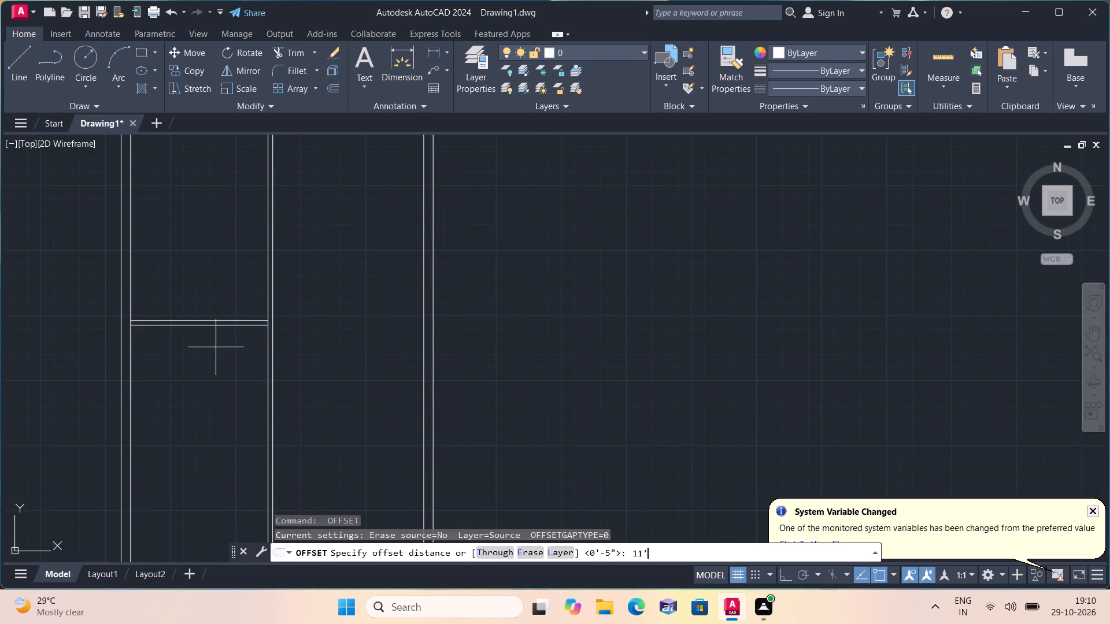
{"action": "middle_click_drag", "start_coordinate": [205, 377], "coordinate": [222, 457]}
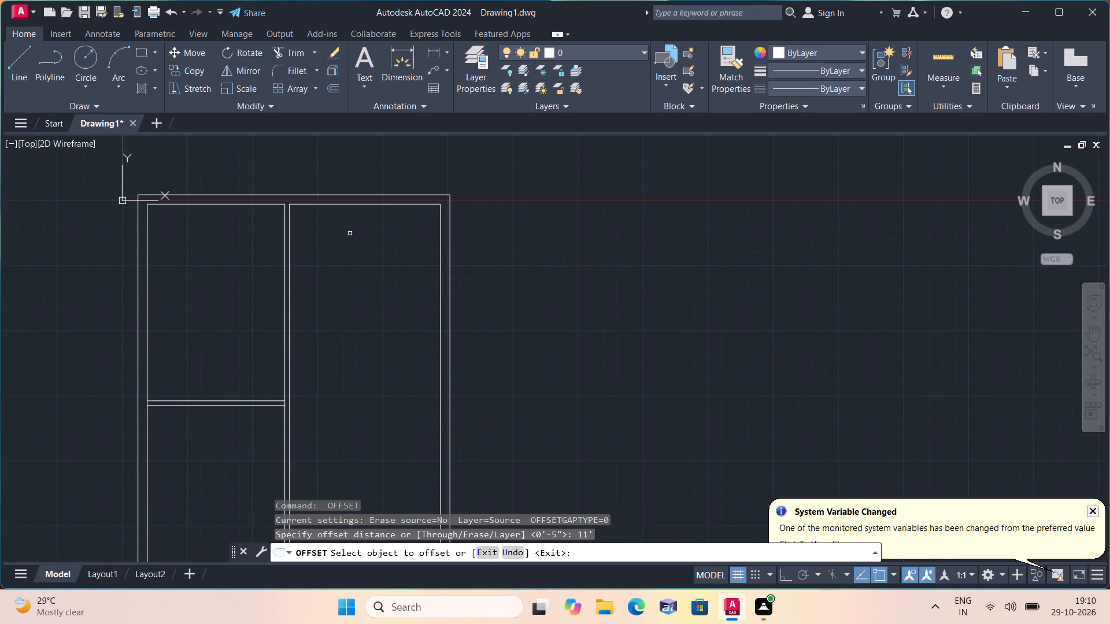
{"action": "left_click", "coordinate": [359, 205]}
{"action": "left_click", "coordinate": [378, 287]}
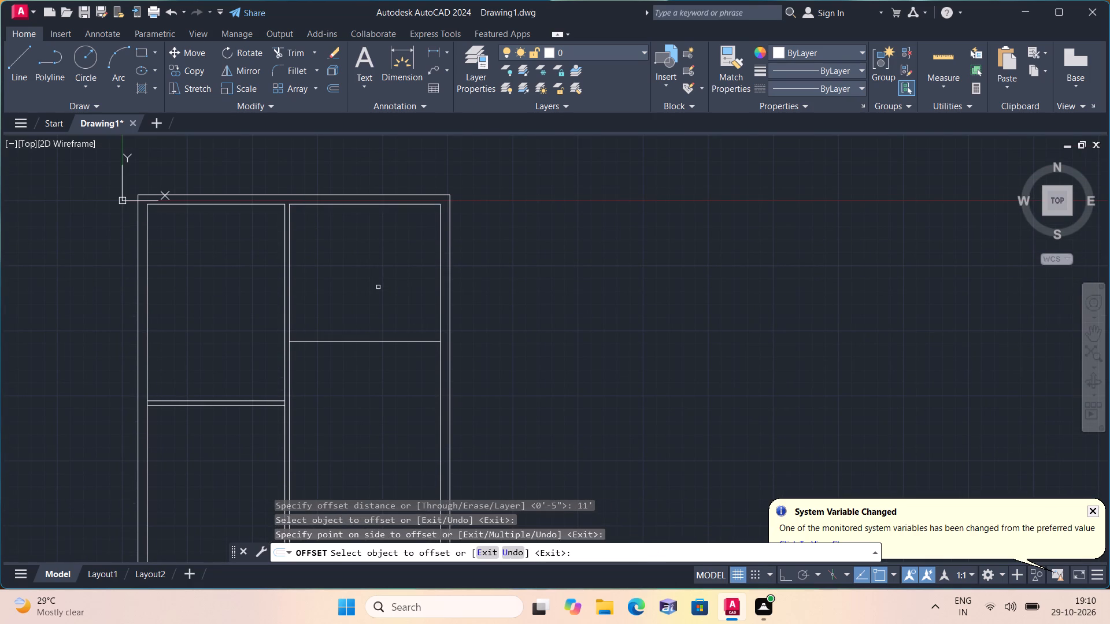
{"action": "key", "text": "space"}
Offset the right room's new lower line 4.5" downward to form a horizontal partition.
{"action": "key", "text": "space"}
{"action": "type", "text": "4.5\""}
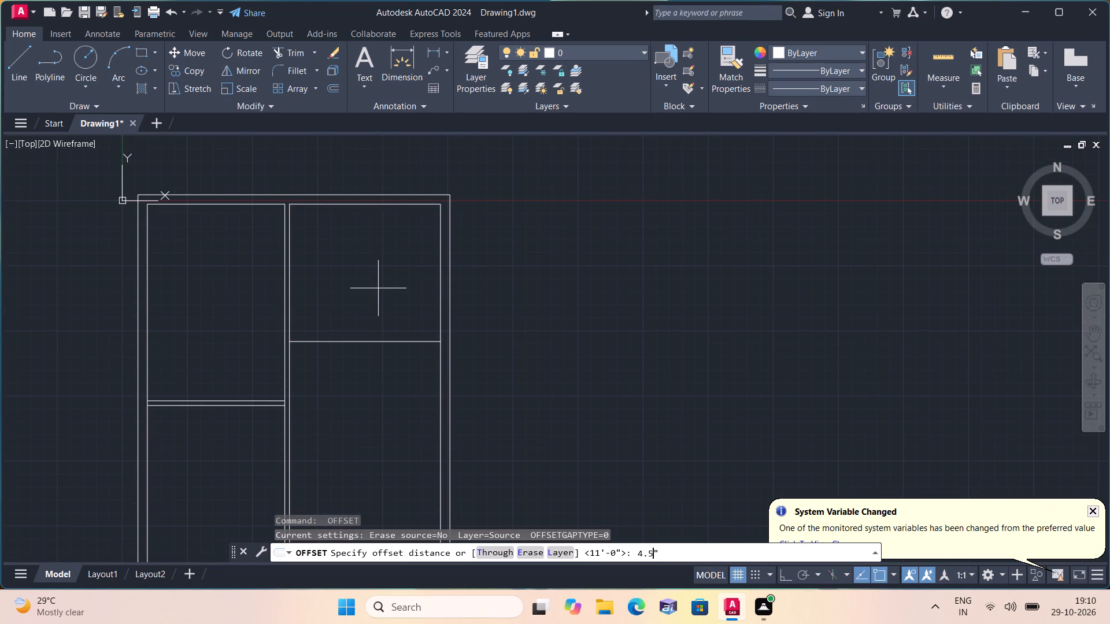
{"action": "key", "text": "space"}
{"action": "left_click", "coordinate": [384, 339]}
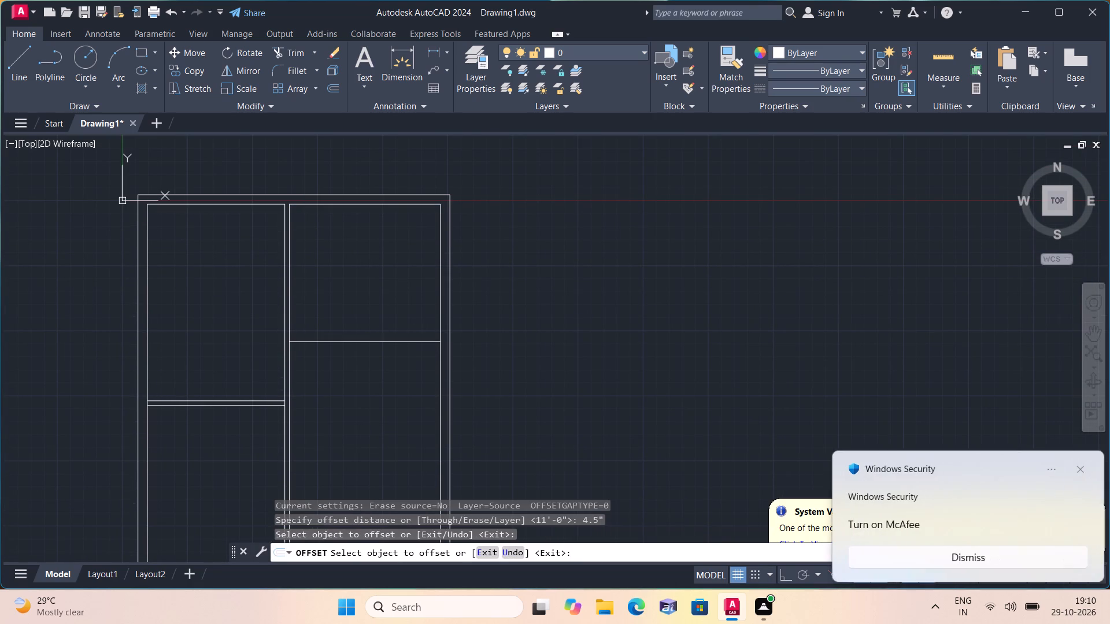
{"action": "left_click", "coordinate": [385, 343]}
{"action": "left_click", "coordinate": [383, 361]}
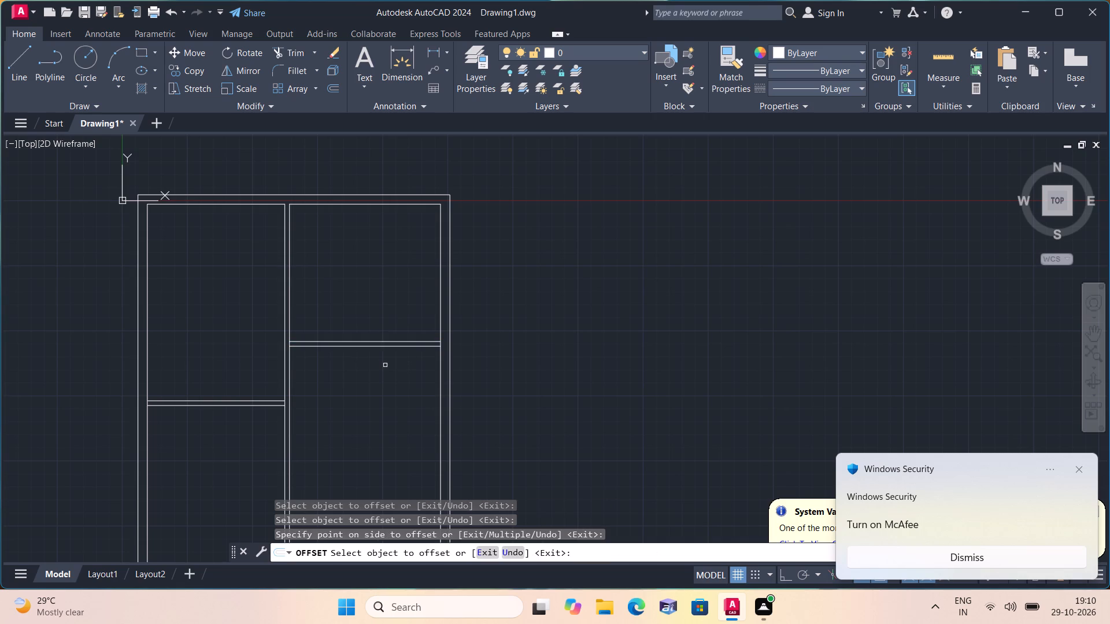
{"action": "key", "text": "space"}
Offset the lower line of the right-hand horizontal partition 4' downward.
{"action": "key", "text": "space"}
{"action": "type", "text": "4'"}
{"action": "key", "text": "space"}
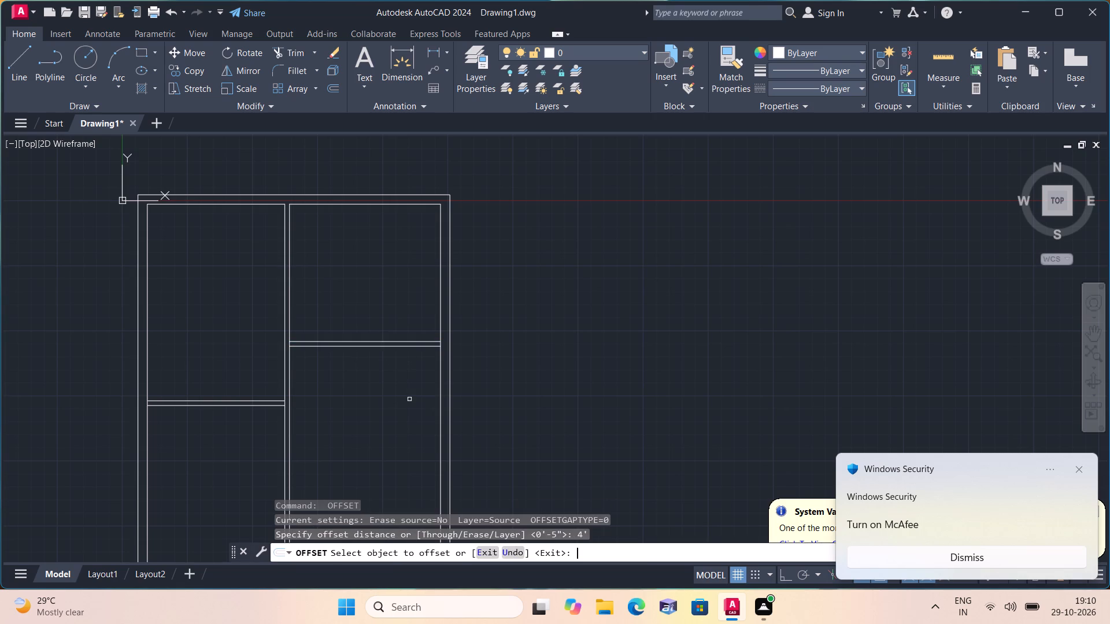
{"action": "left_click", "coordinate": [409, 348]}
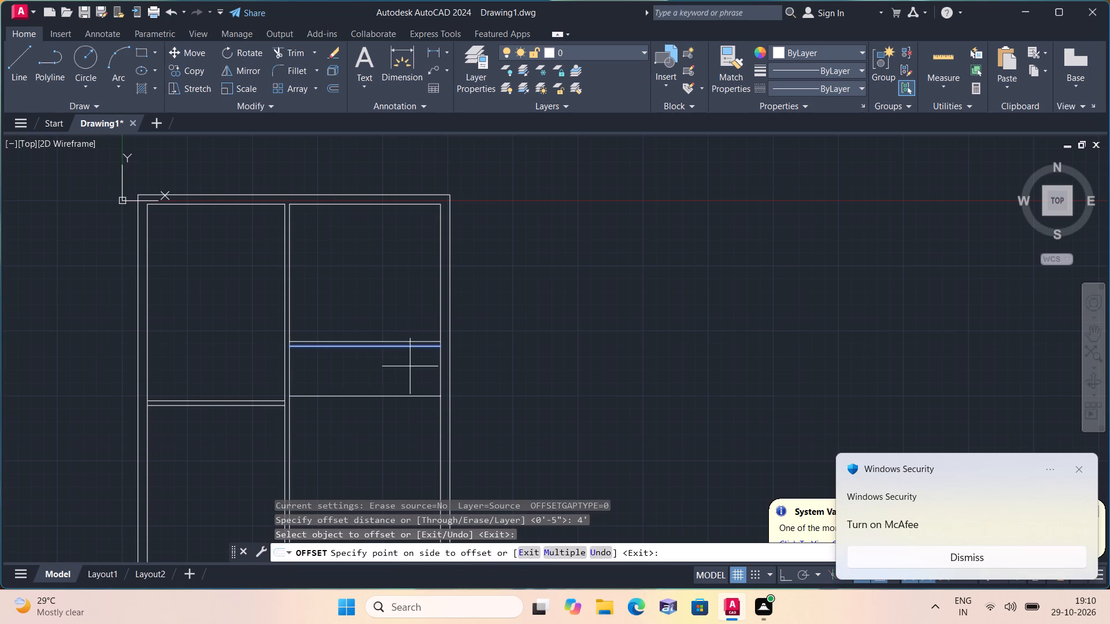
{"action": "left_click", "coordinate": [407, 386]}
{"action": "key", "text": "space"}
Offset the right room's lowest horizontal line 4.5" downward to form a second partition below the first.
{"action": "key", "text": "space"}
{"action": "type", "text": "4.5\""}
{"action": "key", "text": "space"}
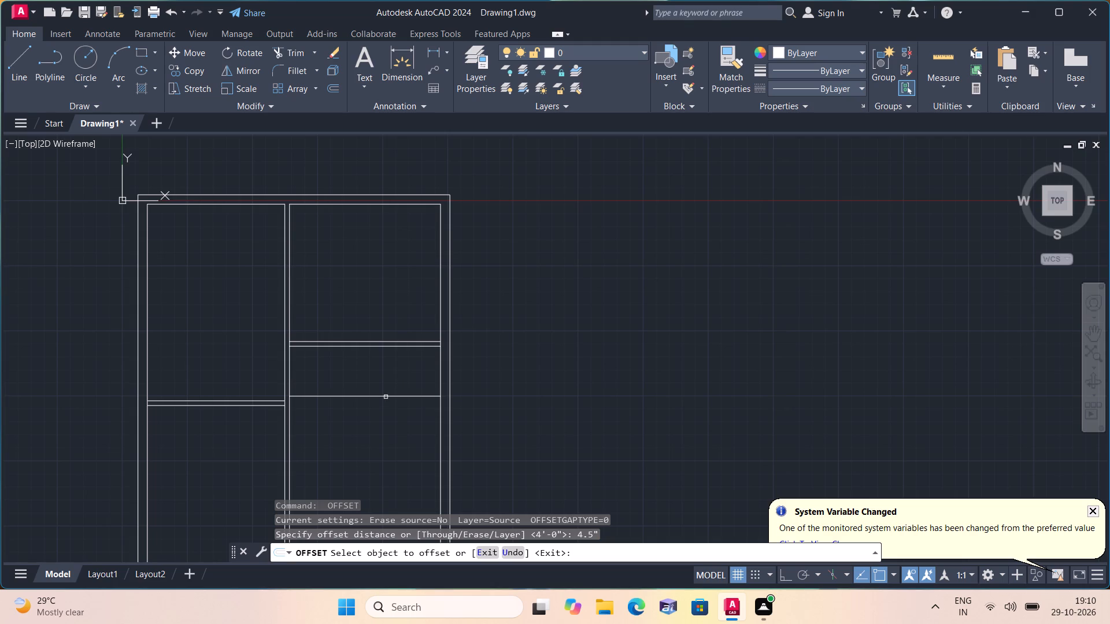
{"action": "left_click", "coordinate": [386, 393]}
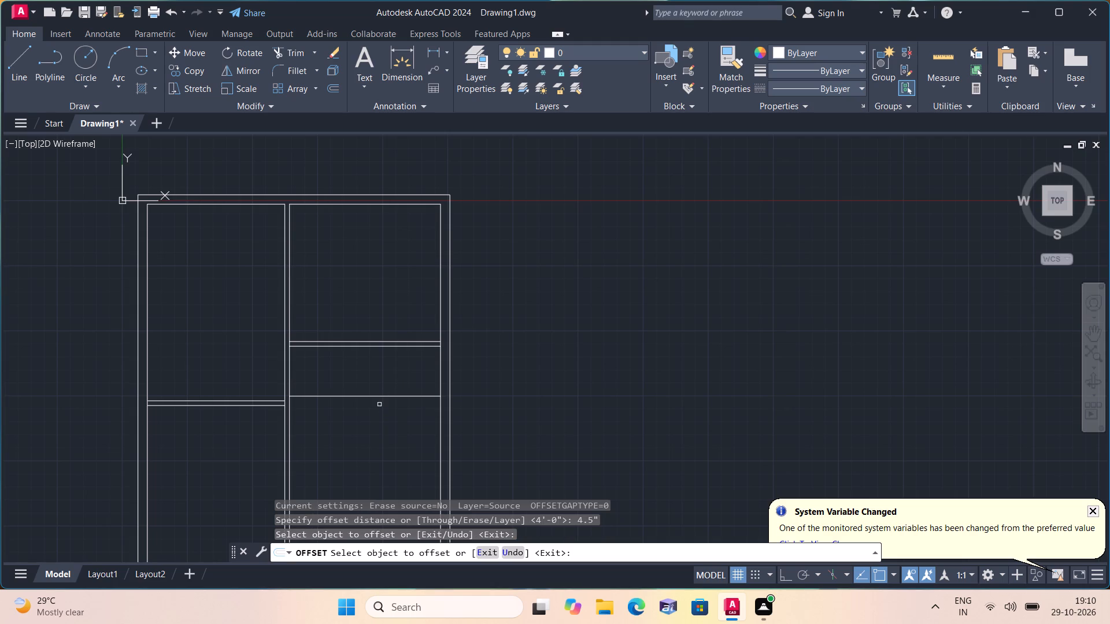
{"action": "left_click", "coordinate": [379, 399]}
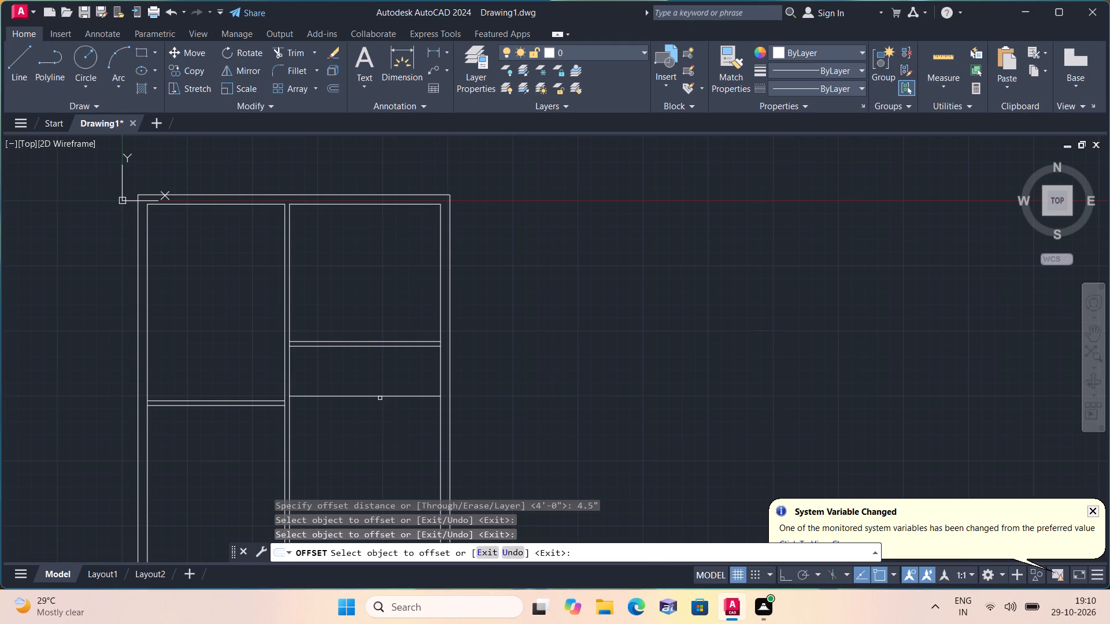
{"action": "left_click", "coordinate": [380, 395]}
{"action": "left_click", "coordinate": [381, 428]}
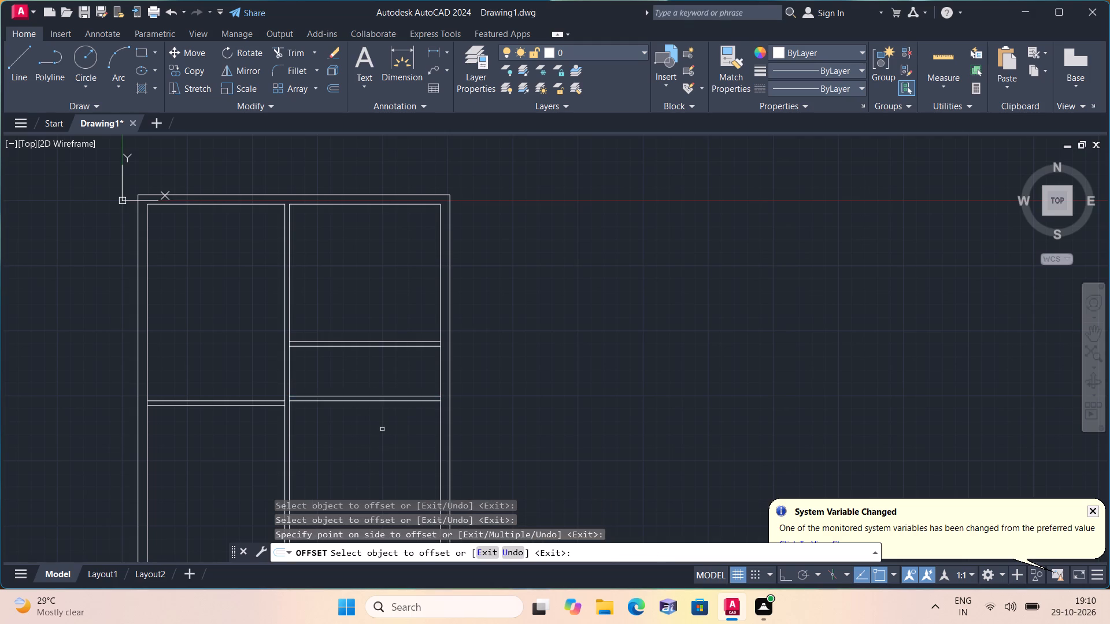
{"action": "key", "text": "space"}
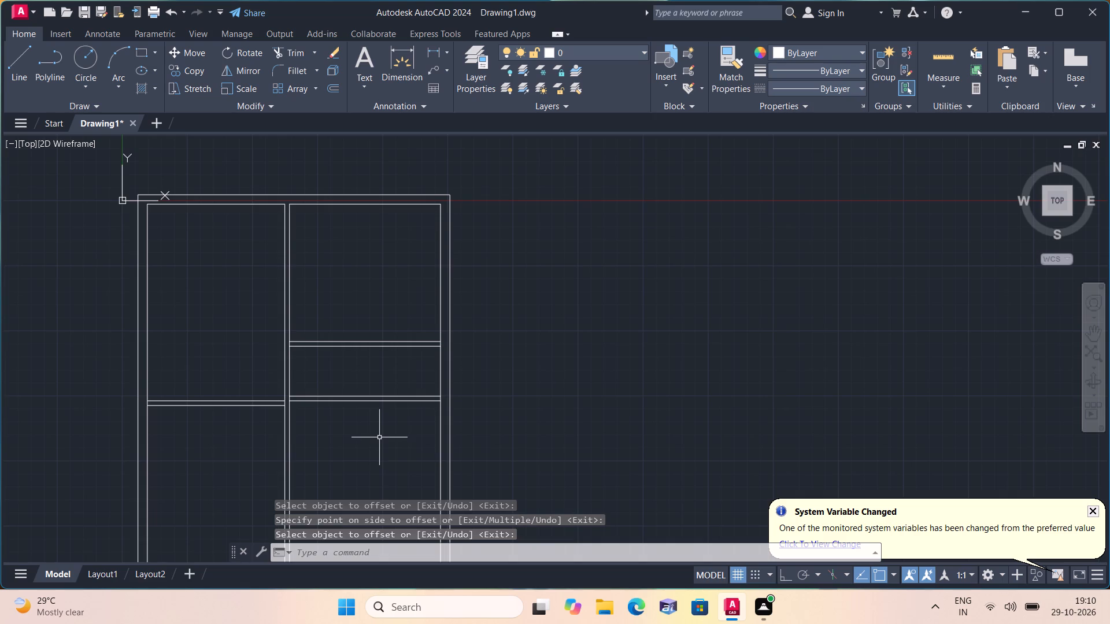
Delete both lines of the lower horizontal partition in the right room.
{"action": "middle_click_drag", "start_coordinate": [379, 425], "coordinate": [401, 329]}
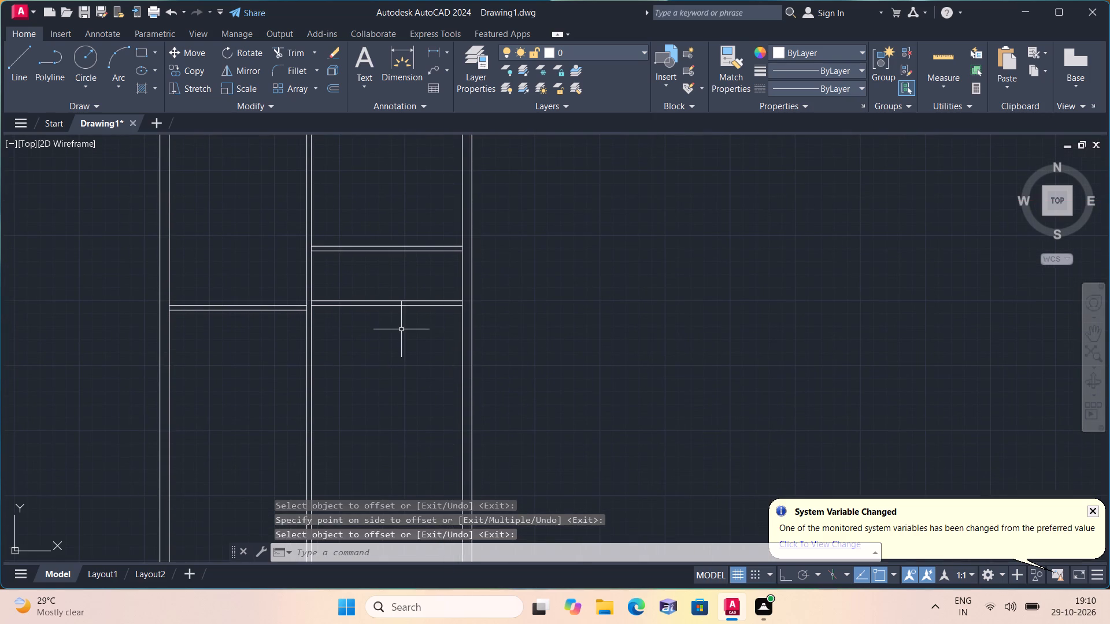
{"action": "key", "text": "Escape"}
{"action": "left_click_drag", "start_coordinate": [408, 326], "coordinate": [402, 321]}
{"action": "left_click", "coordinate": [378, 284]}
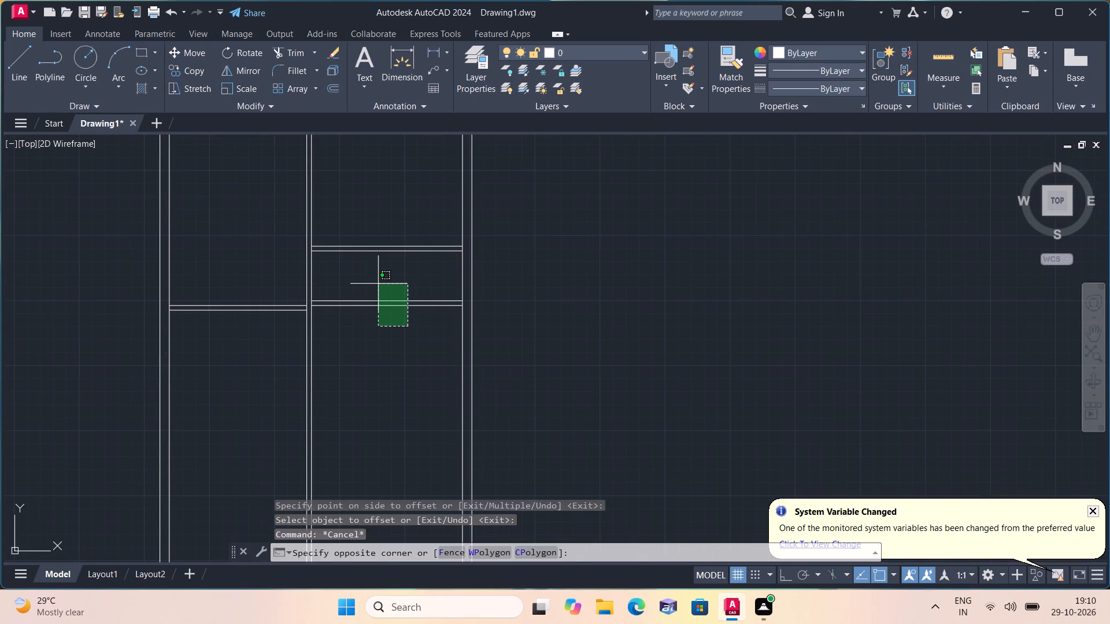
{"action": "key", "text": "Delete"}
Extend both lines of the left room's horizontal partition across to the inner line of the right outer wall.
{"action": "scroll", "coordinate": [384, 298], "scroll_direction": "down", "scroll_amount": 1}
{"action": "type", "text": "exte"}
{"action": "key", "text": "space"}
{"action": "left_click_drag", "start_coordinate": [305, 288], "coordinate": [343, 362]}
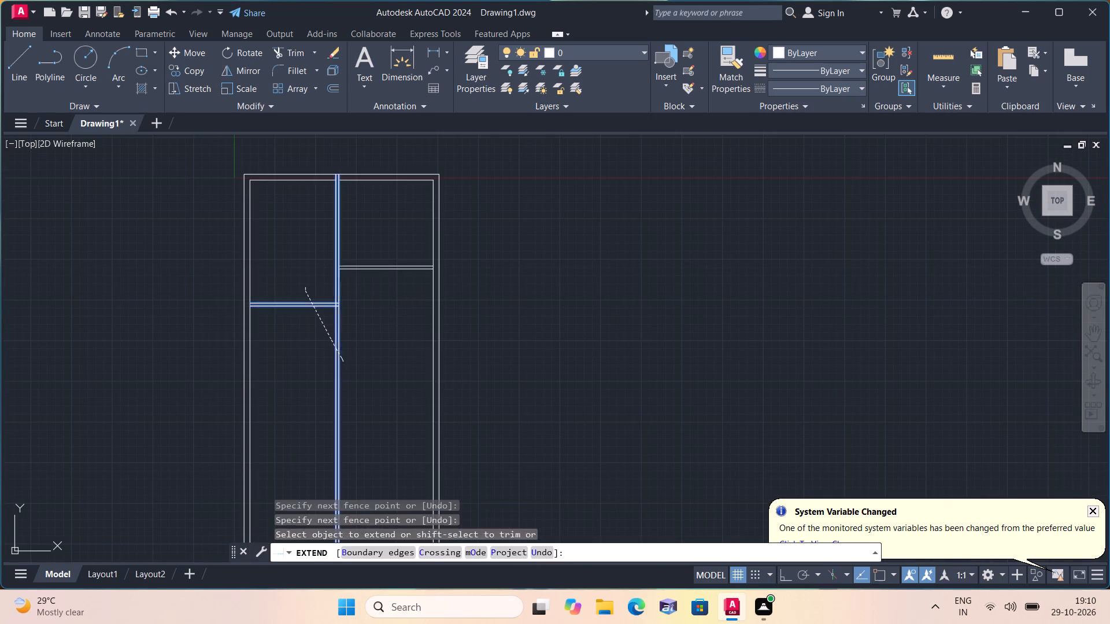
{"action": "left_click_drag", "start_coordinate": [305, 300], "coordinate": [325, 353]}
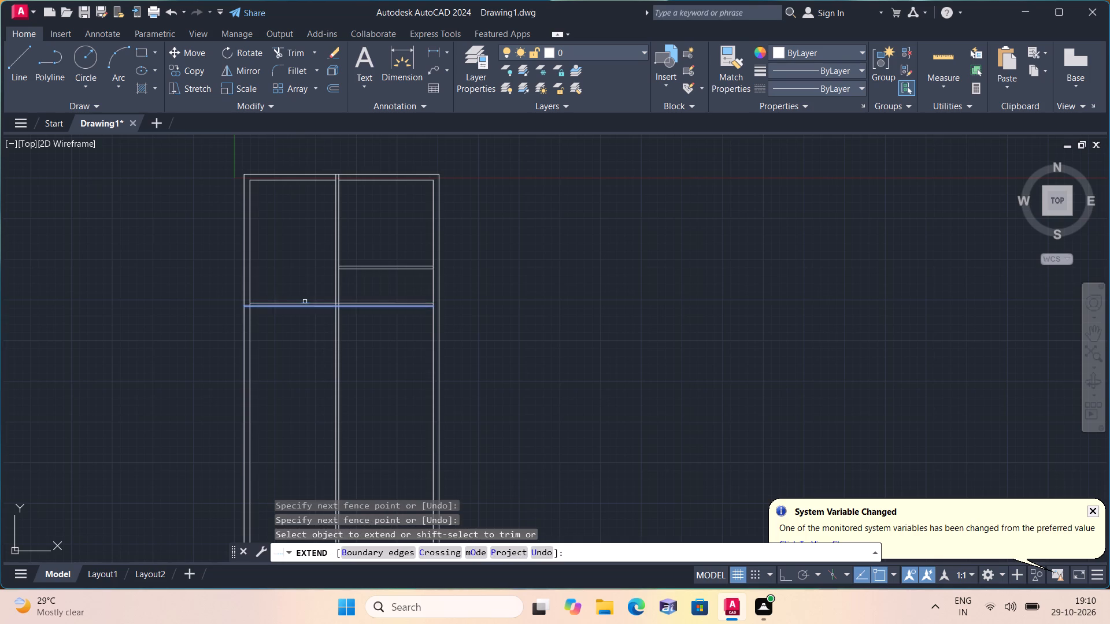
{"action": "key", "text": "Escape"}
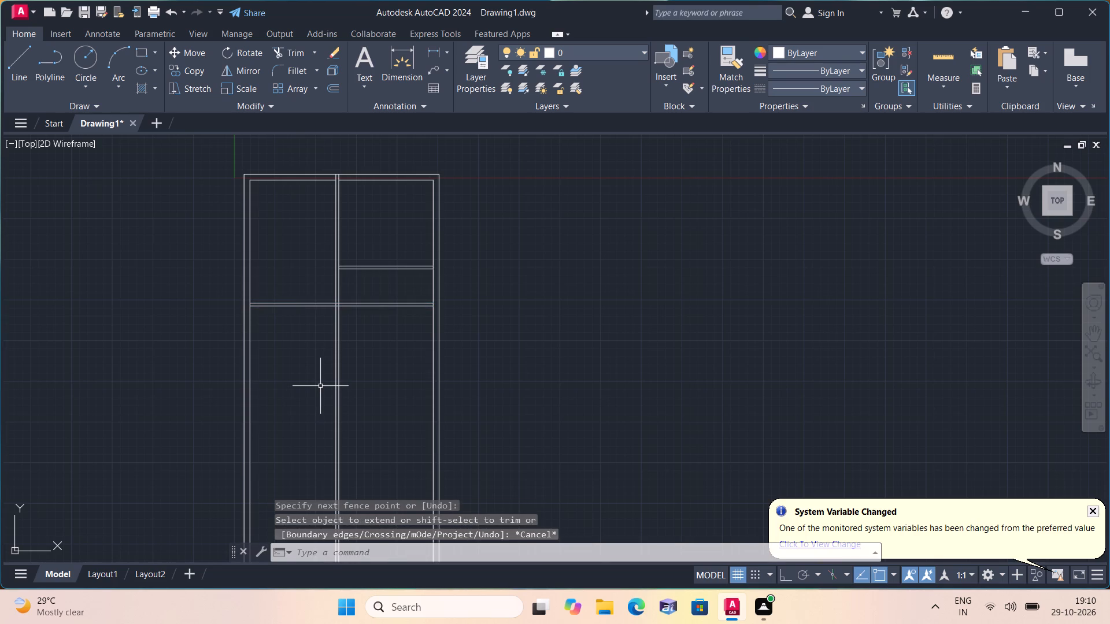
Trim both lines of the vertical partition below the full-width horizontal partition.
{"action": "type", "text": "trim"}
{"action": "key", "text": "space"}
{"action": "left_click_drag", "start_coordinate": [316, 380], "coordinate": [366, 366]}
{"action": "key", "text": "space"}
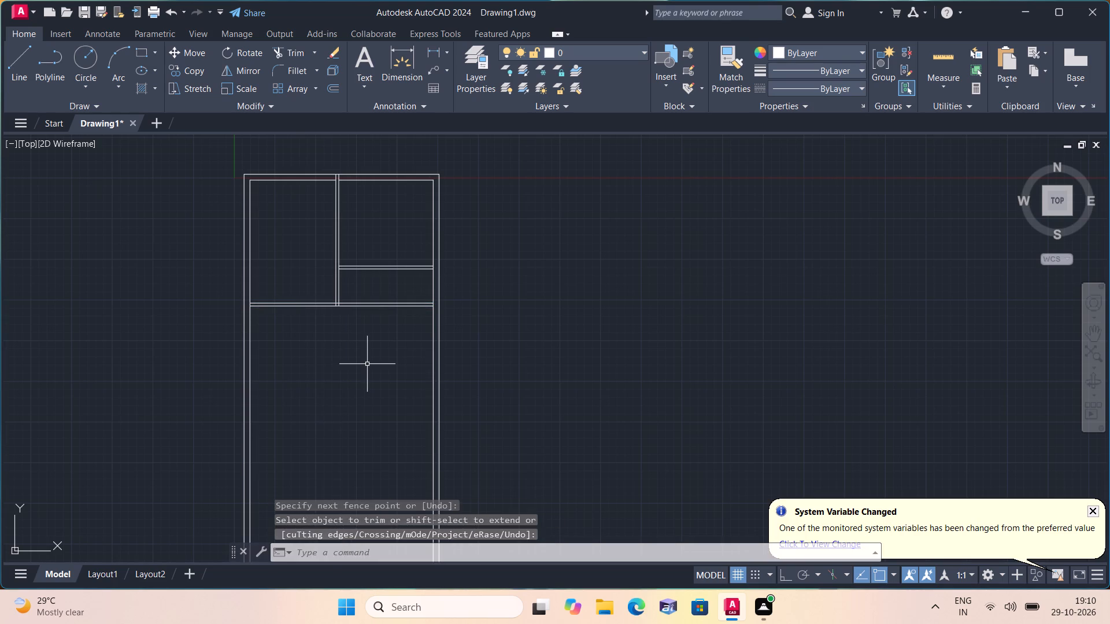
Offset the lower line of the full-width horizontal partition 10' downward.
{"action": "type", "text": "offset"}
{"action": "key", "text": "space"}
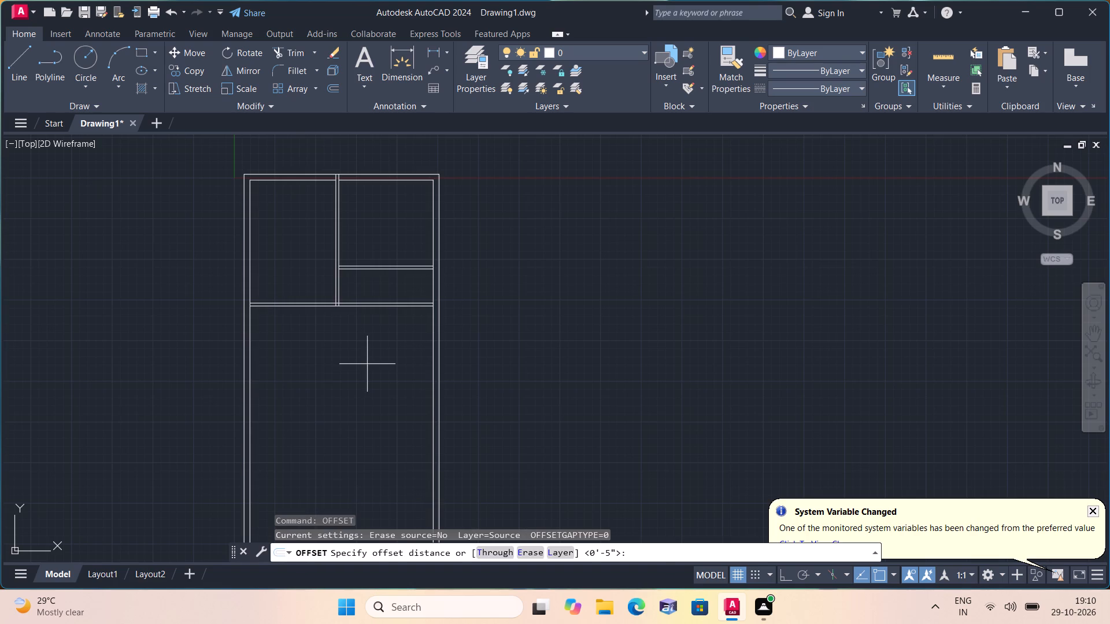
{"action": "type", "text": "10'"}
{"action": "key", "text": "space"}
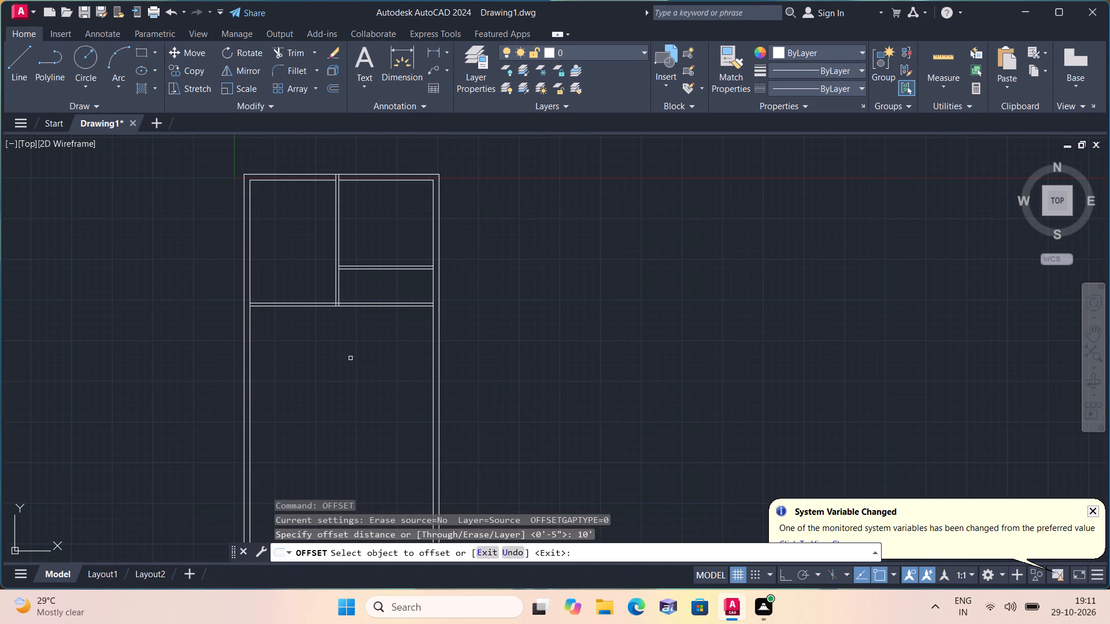
{"action": "scroll", "coordinate": [341, 312], "scroll_direction": "up", "scroll_amount": 2}
{"action": "left_click", "coordinate": [348, 296]}
{"action": "left_click", "coordinate": [360, 362]}
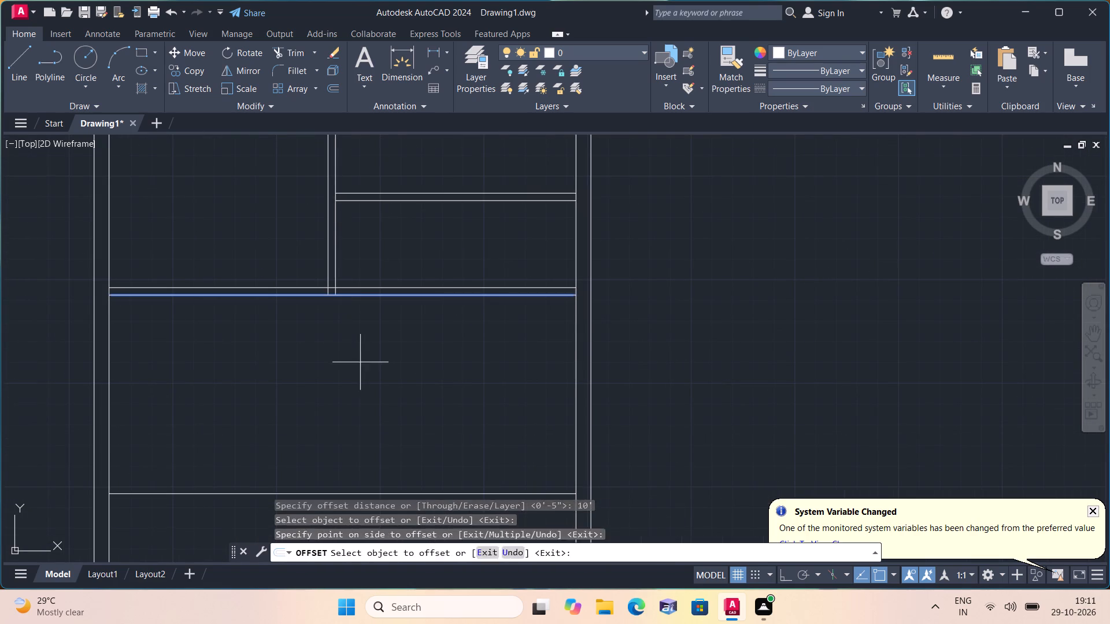
{"action": "key", "text": "space"}
Offset the new full-width line 4.5" downward to form a second full-width partition.
{"action": "key", "text": "space"}
{"action": "type", "text": "4.5\""}
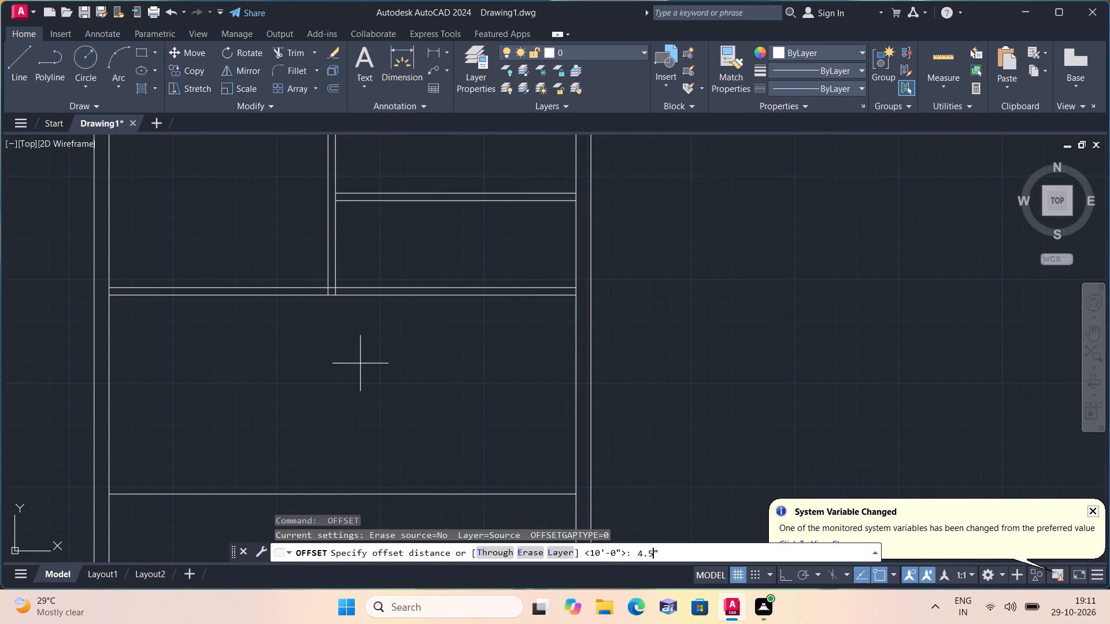
{"action": "key", "text": "space"}
{"action": "scroll", "coordinate": [369, 377], "scroll_direction": "down", "scroll_amount": 1}
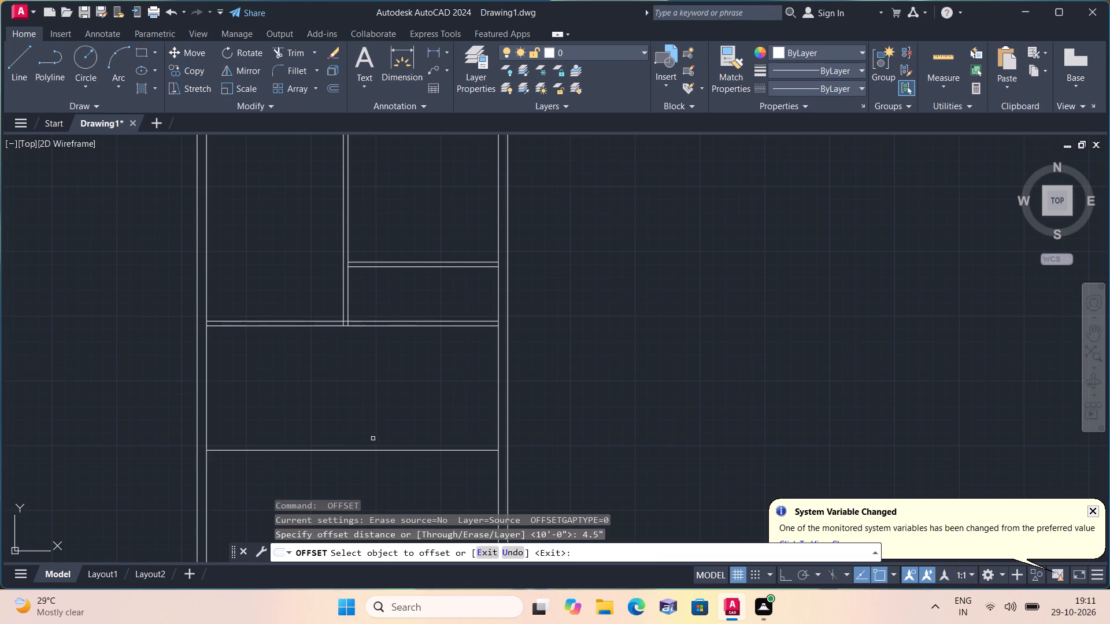
{"action": "left_click", "coordinate": [375, 450]}
{"action": "left_click", "coordinate": [379, 469]}
{"action": "middle_click_drag", "start_coordinate": [372, 473], "coordinate": [355, 373]}
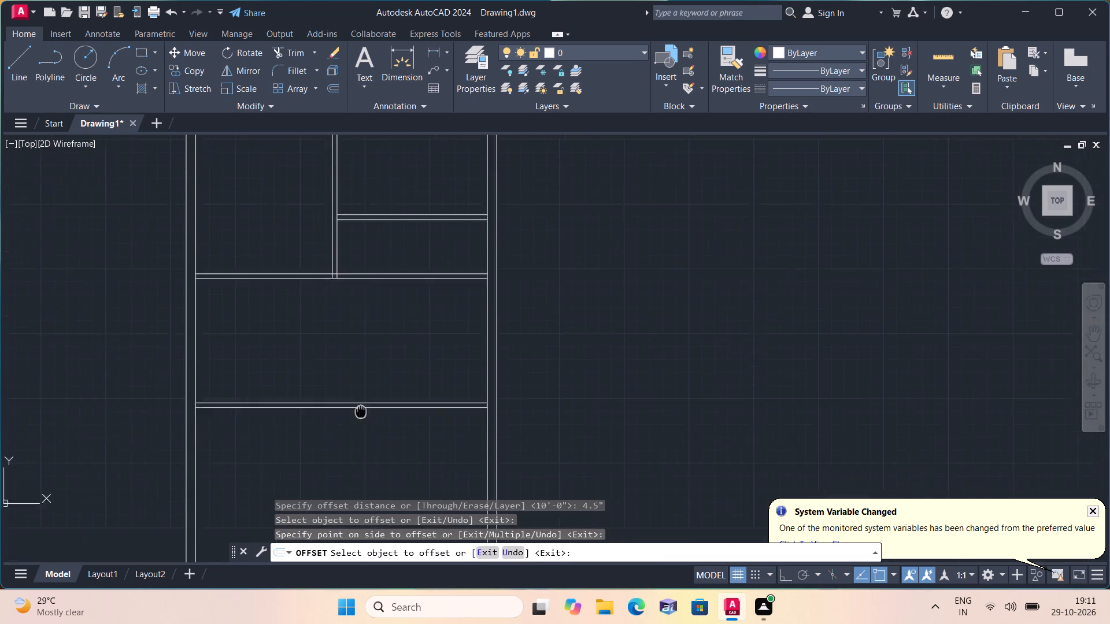
{"action": "middle_click_drag", "start_coordinate": [355, 373], "coordinate": [355, 372]}
{"action": "key", "text": "space"}
Offset the lower line of the second full-width partition 7' downward.
{"action": "key", "text": "space"}
{"action": "type", "text": "7'"}
{"action": "key", "text": "space"}
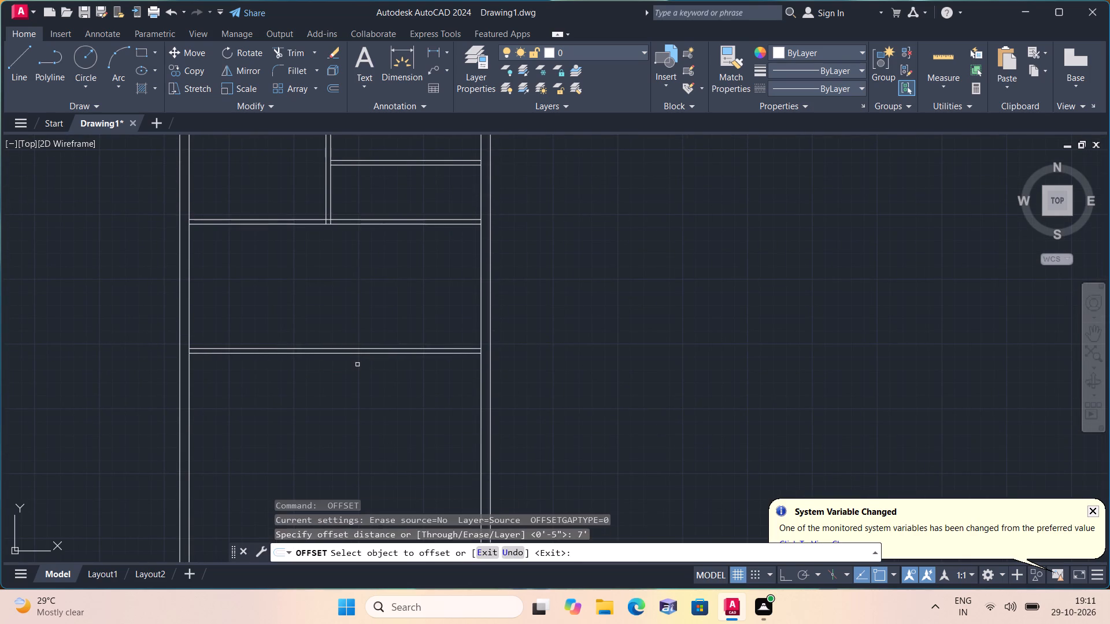
{"action": "left_click", "coordinate": [353, 354]}
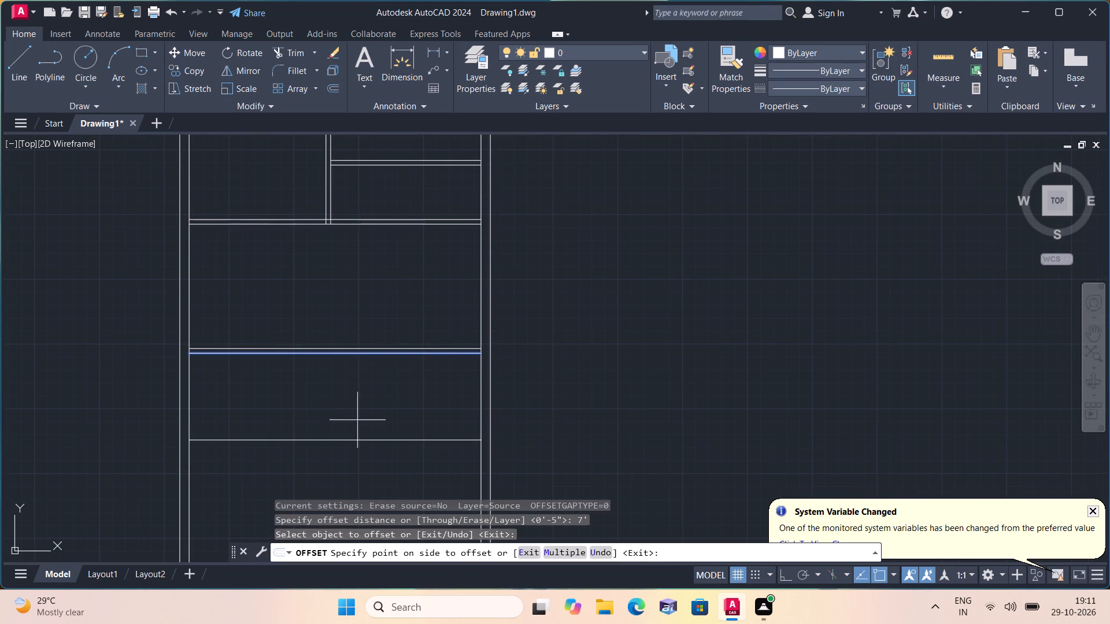
{"action": "left_click", "coordinate": [357, 425]}
{"action": "key", "text": "space"}
Offset the new lowest full-width line 9" downward to form a 9" thick wall.
{"action": "key", "text": "space"}
{"action": "type", "text": "9\""}
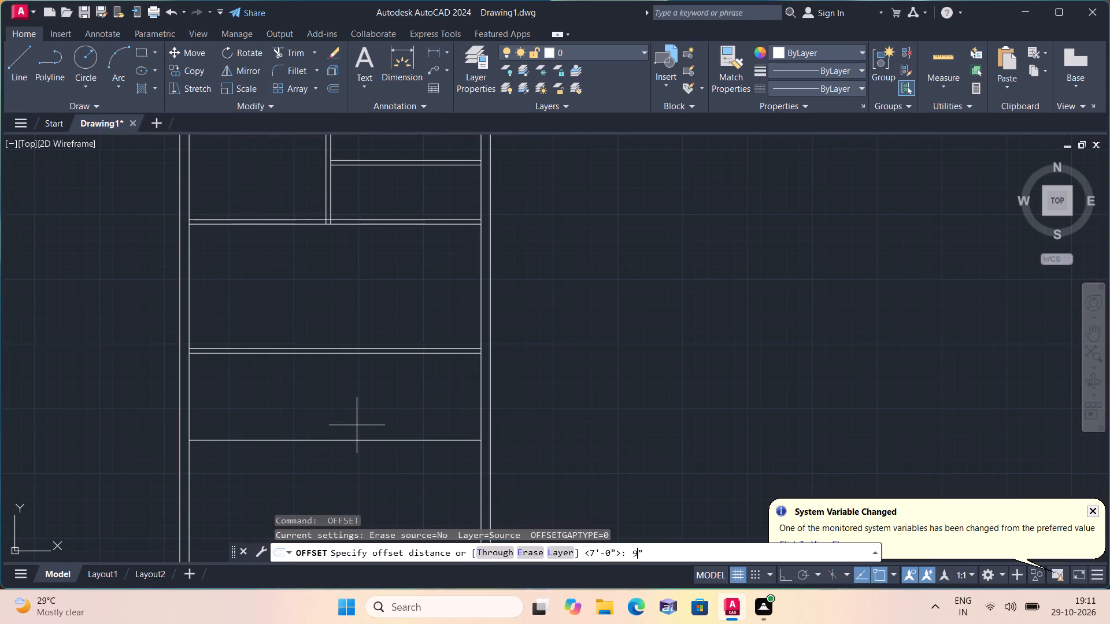
{"action": "key", "text": "space"}
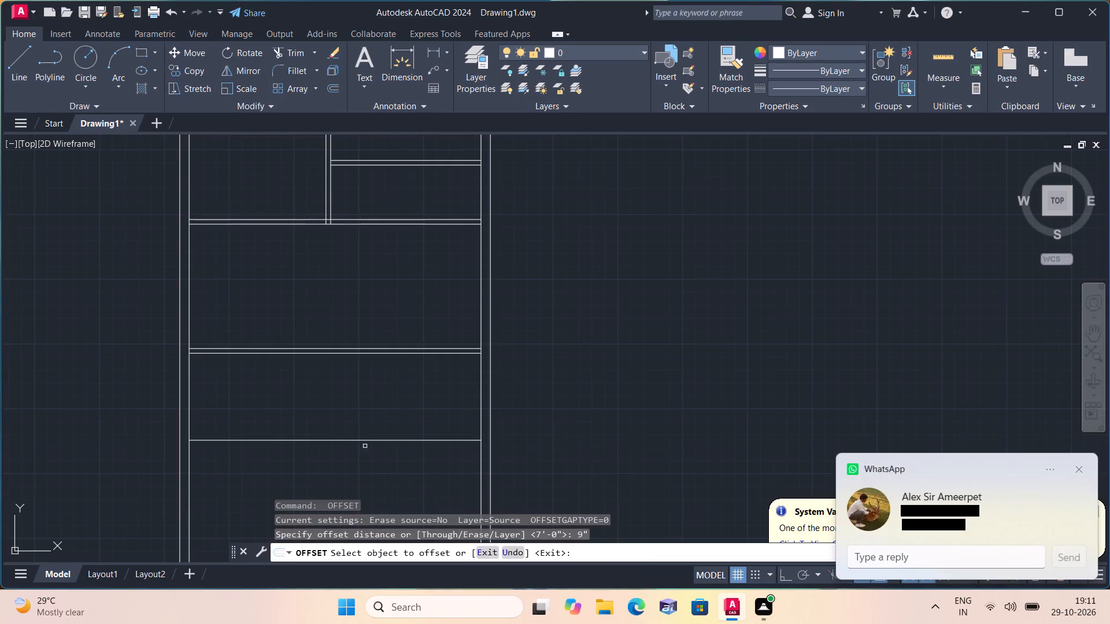
{"action": "left_click", "coordinate": [365, 439]}
{"action": "left_click", "coordinate": [365, 471]}
{"action": "key", "text": "space"}
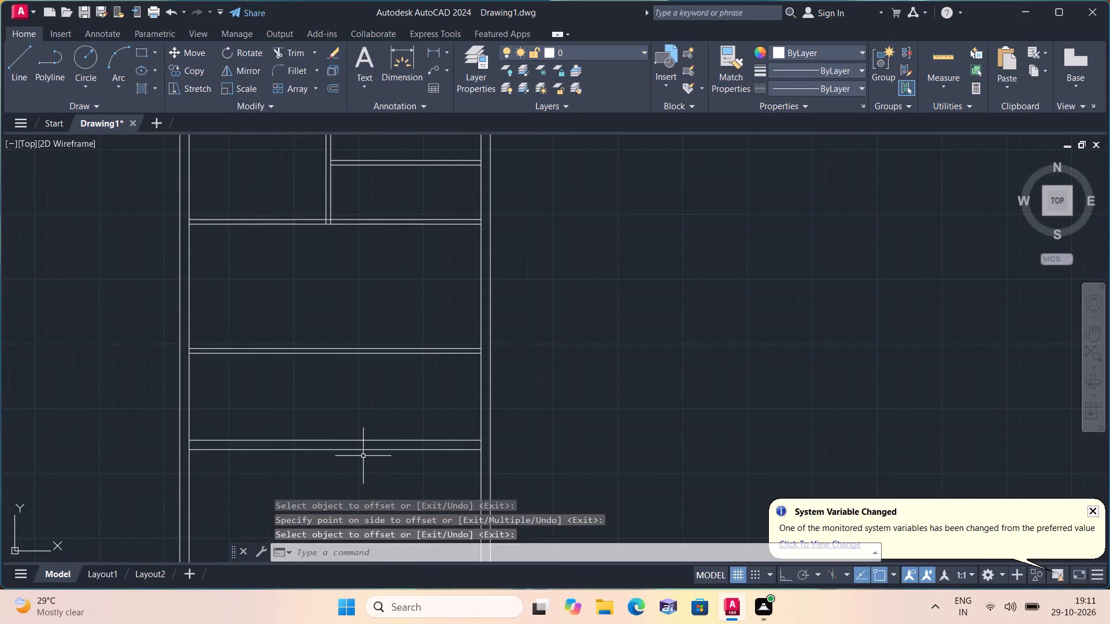
{"action": "scroll", "coordinate": [370, 467], "scroll_direction": "down", "scroll_amount": 1}
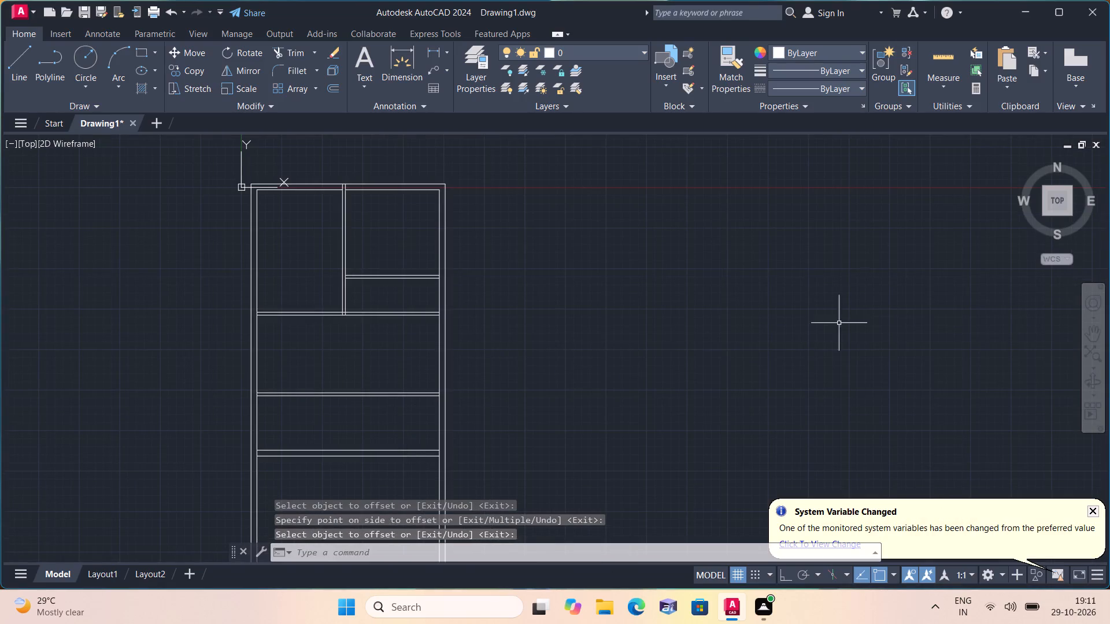
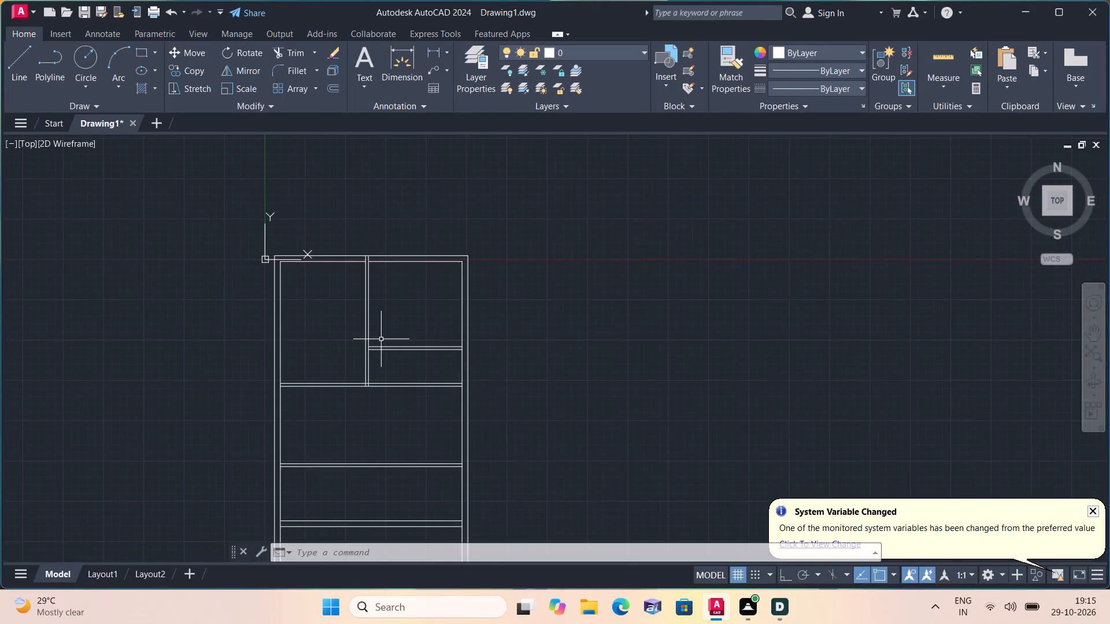
Extend both lines of the lowest 9" horizontal wall to the outer faces of the side walls at both ends.
{"action": "middle_click_drag", "start_coordinate": [412, 333], "coordinate": [419, 190]}
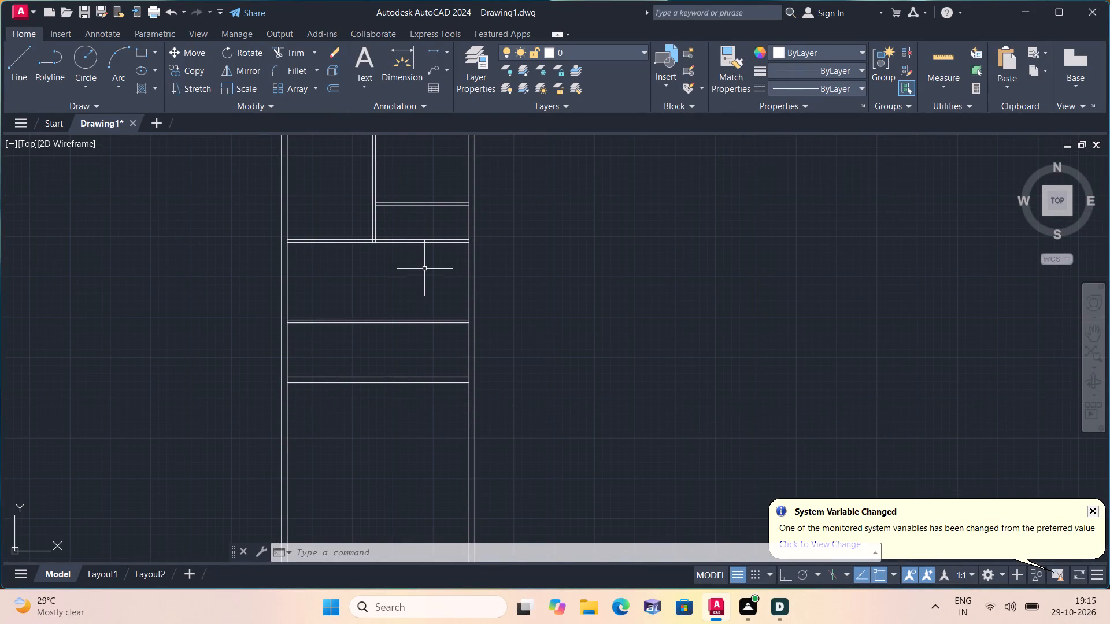
{"action": "middle_click_drag", "start_coordinate": [417, 274], "coordinate": [425, 311]}
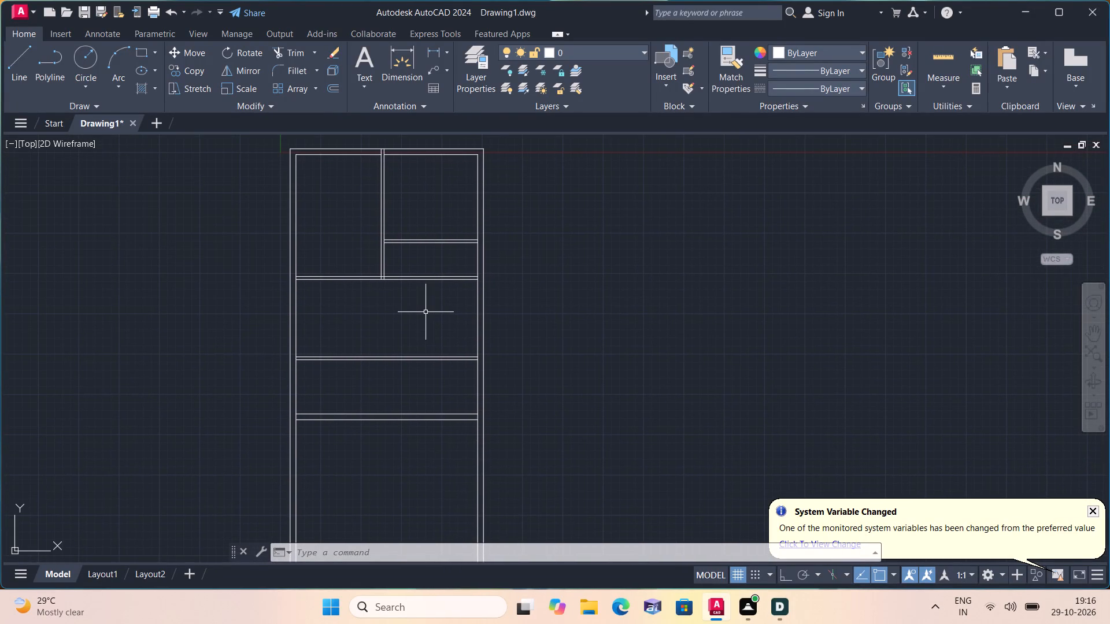
{"action": "type", "text": "exte"}
{"action": "key", "text": "space"}
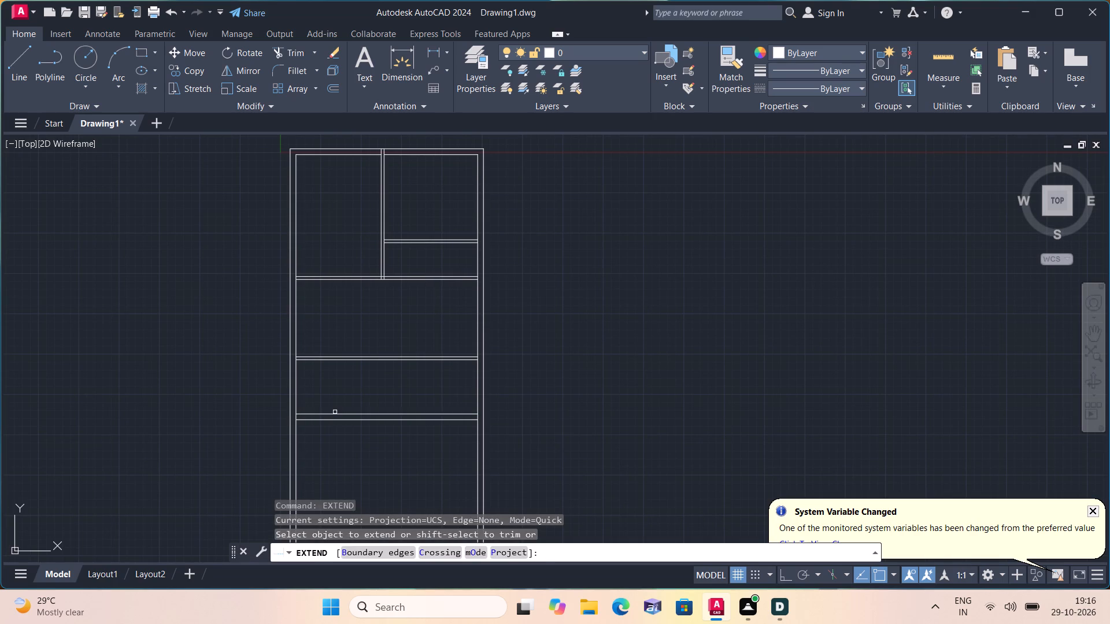
{"action": "left_click_drag", "start_coordinate": [335, 402], "coordinate": [335, 404]}
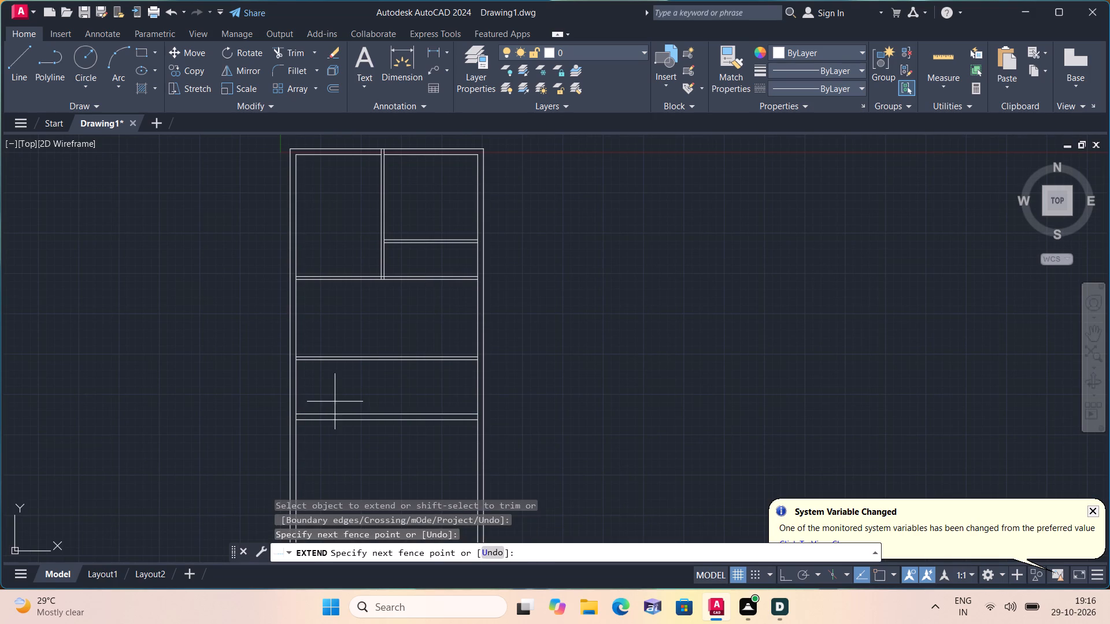
{"action": "left_click_drag", "start_coordinate": [335, 404], "coordinate": [319, 439]}
{"action": "left_click_drag", "start_coordinate": [379, 398], "coordinate": [425, 433]}
{"action": "left_click_drag", "start_coordinate": [425, 433], "coordinate": [428, 436]}
{"action": "key", "text": "space"}
Trim away the side wall lines that run below the lowest 9" horizontal wall.
{"action": "type", "text": "trim"}
{"action": "key", "text": "space"}
{"action": "left_click_drag", "start_coordinate": [226, 448], "coordinate": [550, 437]}
Trim the vertical partition's two line ends that cross into the thickness of the top outer wall.
{"action": "scroll", "coordinate": [339, 171], "scroll_direction": "up", "scroll_amount": 2}
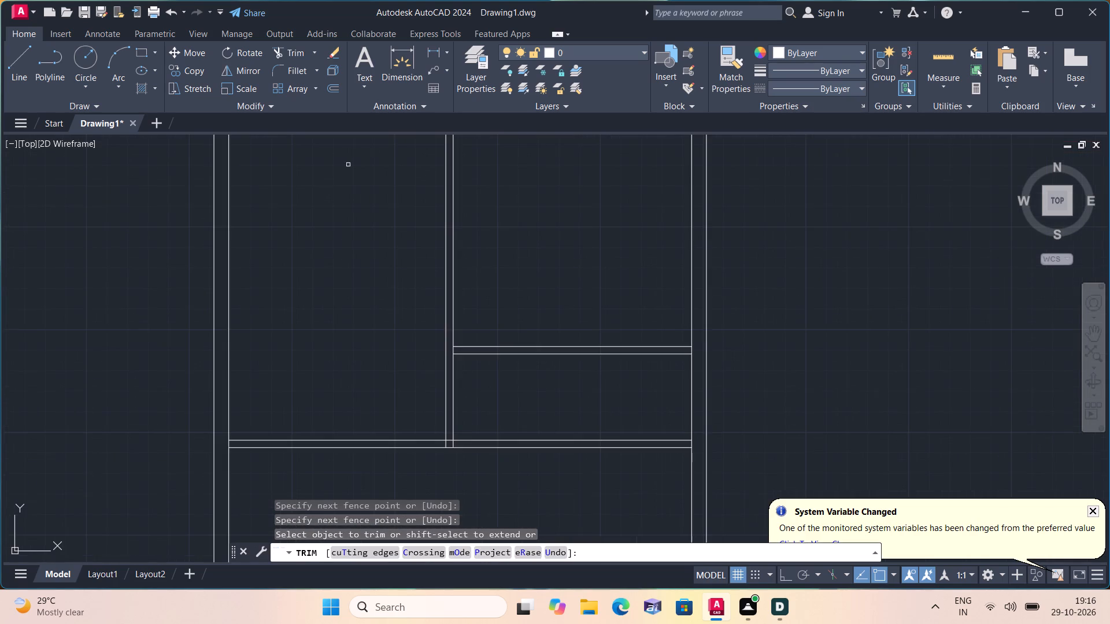
{"action": "middle_click_drag", "start_coordinate": [369, 165], "coordinate": [328, 299]}
{"action": "scroll", "coordinate": [417, 250], "scroll_direction": "up", "scroll_amount": 1}
{"action": "left_click", "coordinate": [421, 261]}
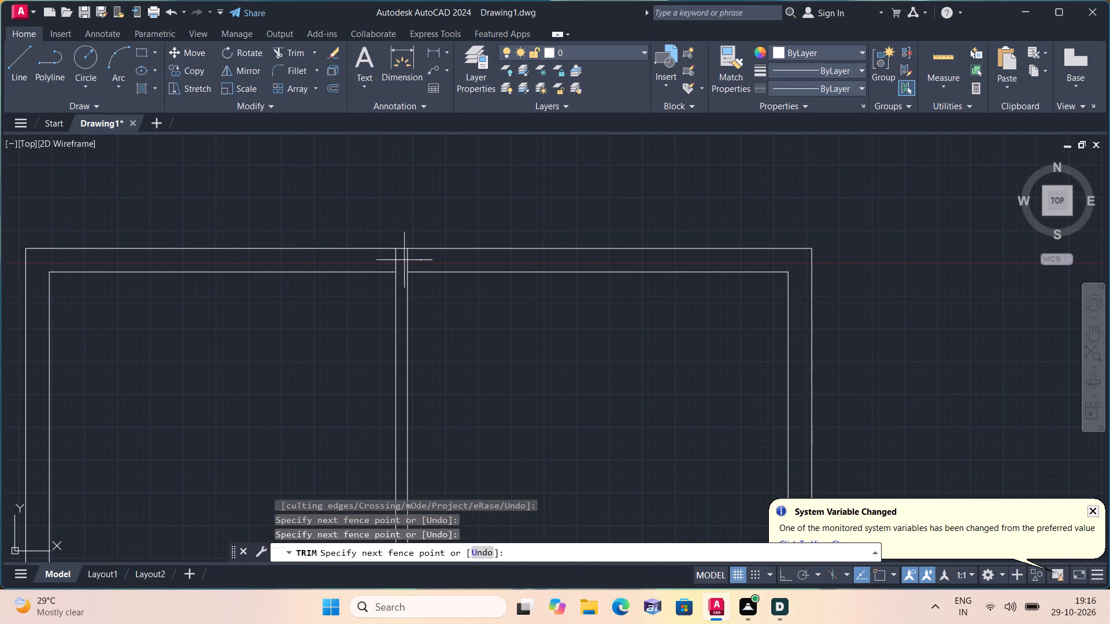
{"action": "left_click", "coordinate": [362, 258]}
Trim the upper line of the full-width partition between the two vertical partition lines at their junction.
{"action": "scroll", "coordinate": [357, 280], "scroll_direction": "down", "scroll_amount": 2}
{"action": "middle_click_drag", "start_coordinate": [350, 336], "coordinate": [374, 220]}
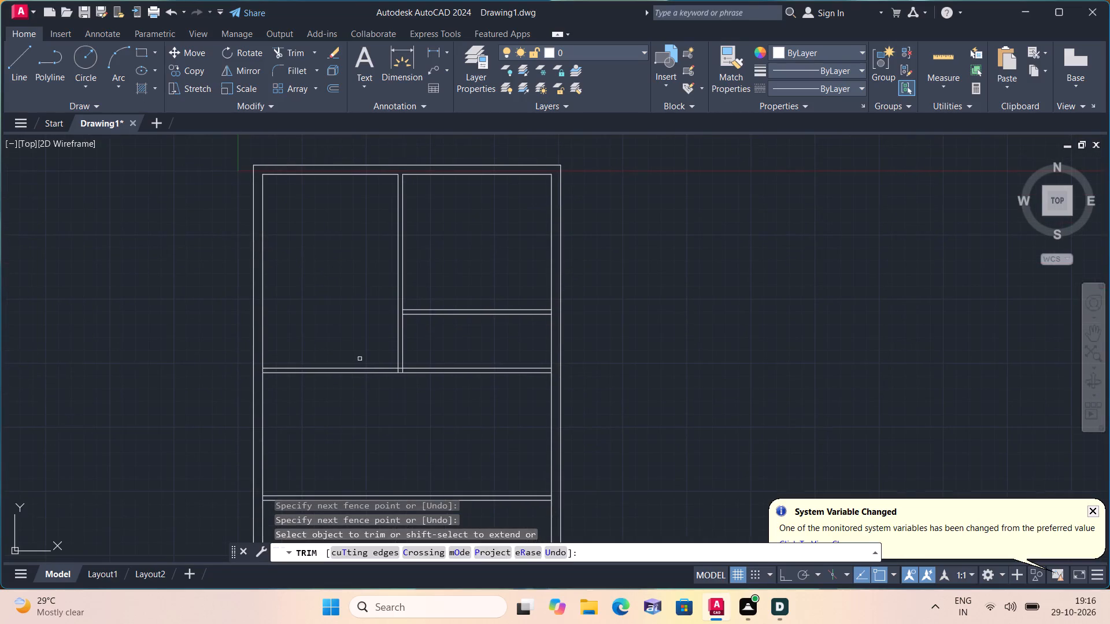
{"action": "scroll", "coordinate": [400, 387], "scroll_direction": "up", "scroll_amount": 2}
{"action": "left_click", "coordinate": [399, 350]}
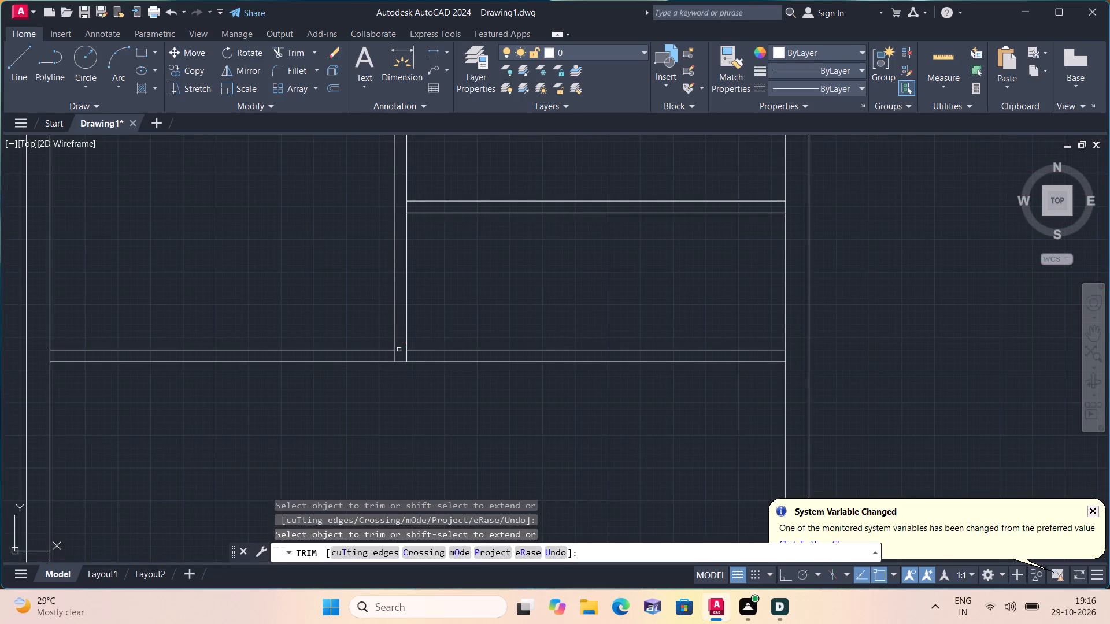
{"action": "scroll", "coordinate": [406, 332], "scroll_direction": "down", "scroll_amount": 2}
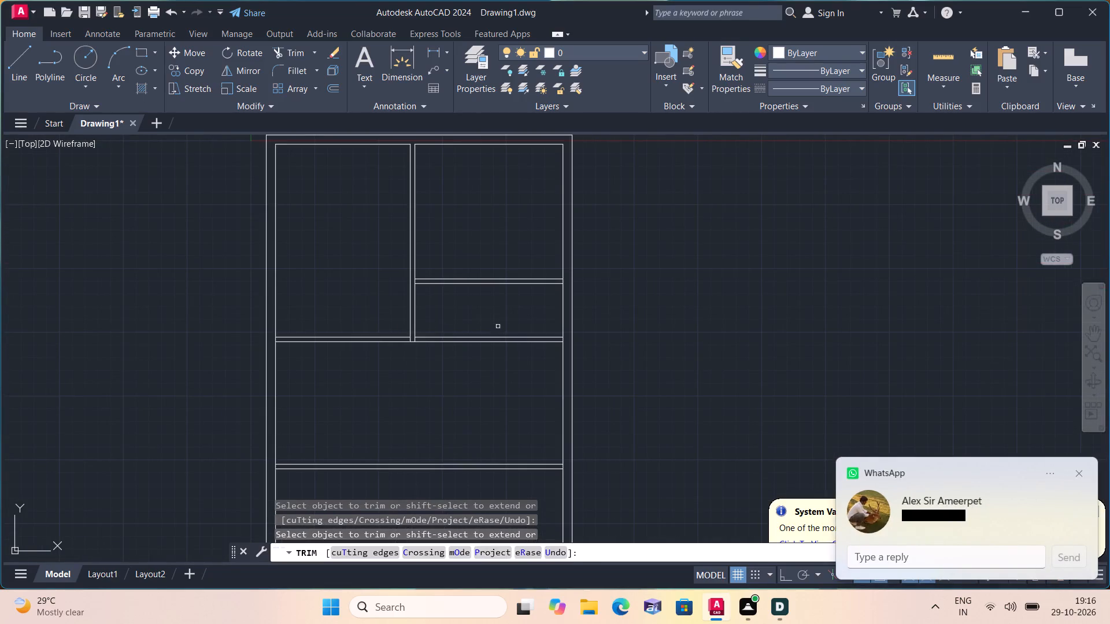
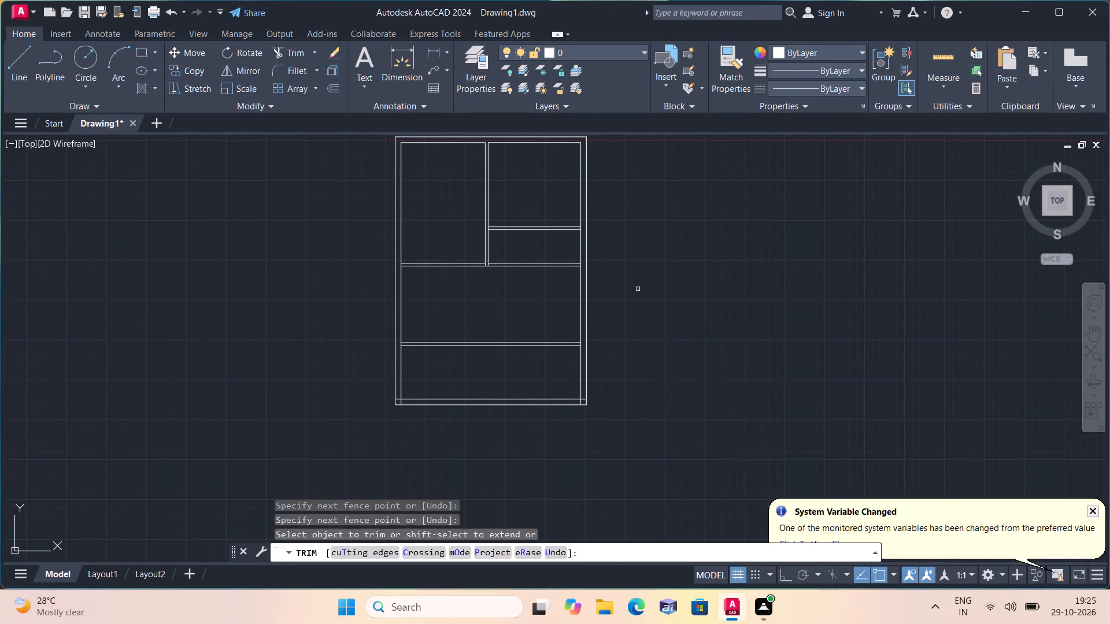
Trim the side walls' inner lines across the thickness of the upper full-width partition at both ends and the short partition's right end.
{"action": "key", "text": "Escape"}
{"action": "middle_click_drag", "start_coordinate": [604, 314], "coordinate": [586, 301]}
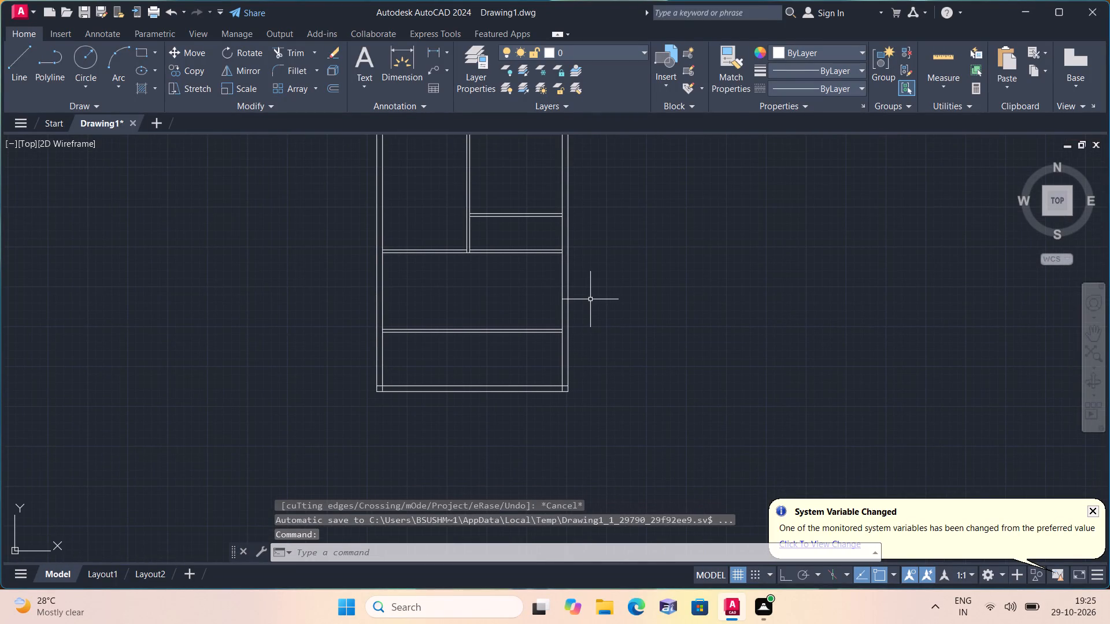
{"action": "key", "text": "space"}
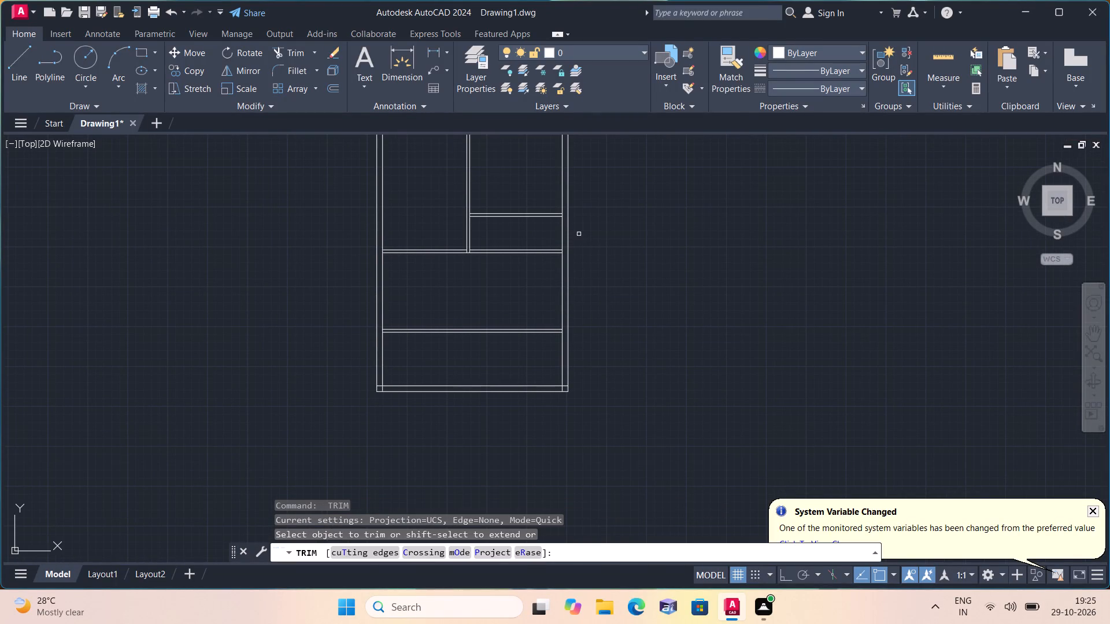
{"action": "scroll", "coordinate": [376, 282], "scroll_direction": "up", "scroll_amount": 2}
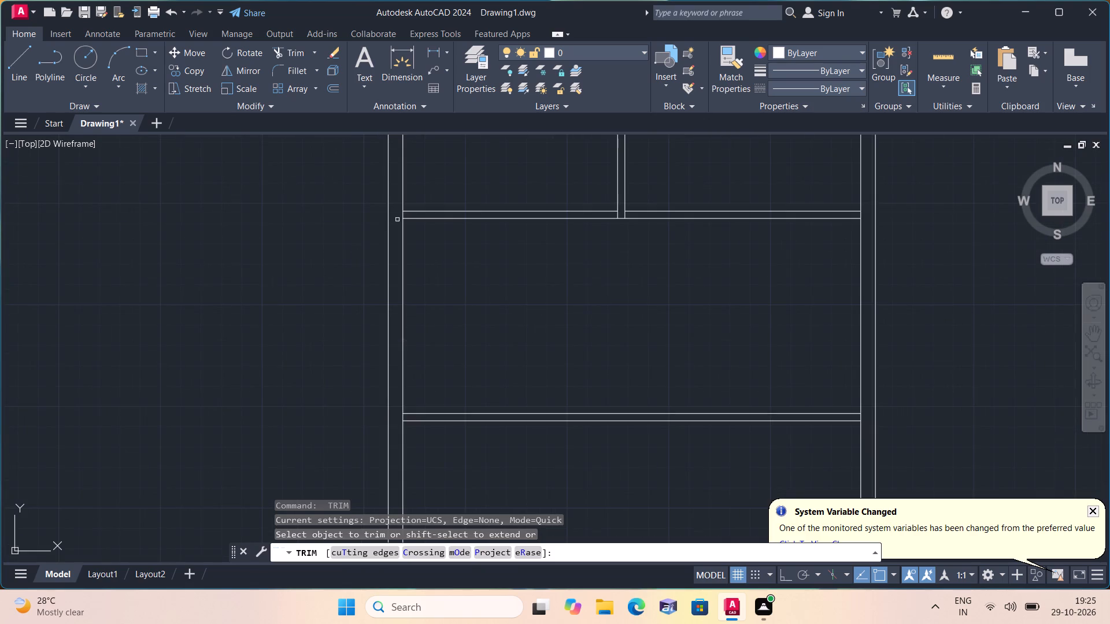
{"action": "scroll", "coordinate": [406, 216], "scroll_direction": "up", "scroll_amount": 1}
{"action": "left_click", "coordinate": [399, 216]}
{"action": "scroll", "coordinate": [432, 243], "scroll_direction": "down", "scroll_amount": 3}
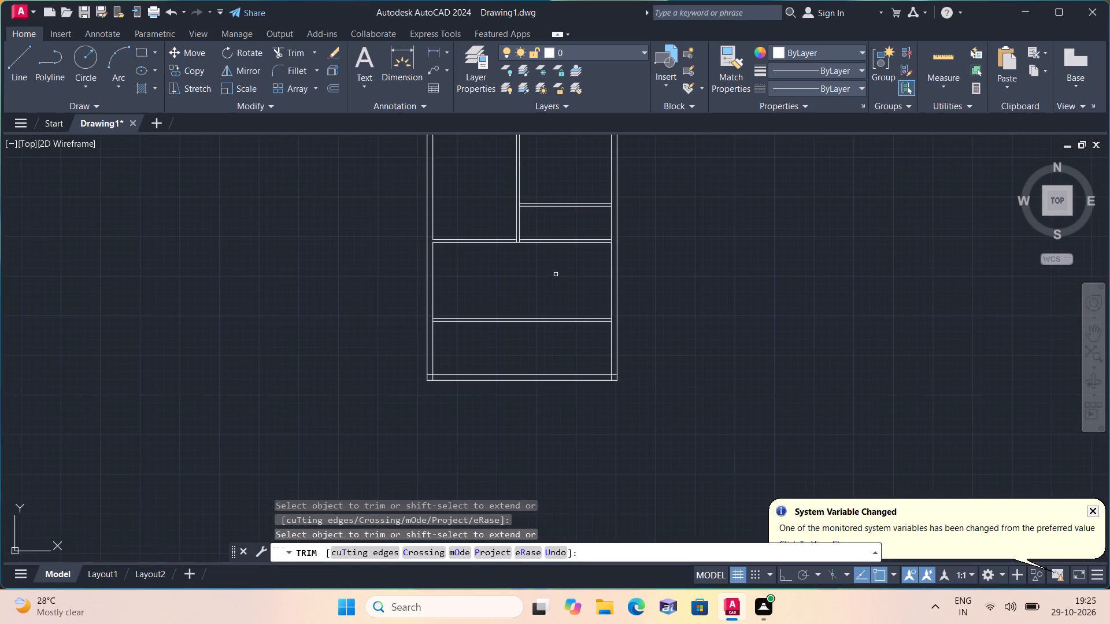
{"action": "middle_click_drag", "start_coordinate": [546, 276], "coordinate": [457, 324]}
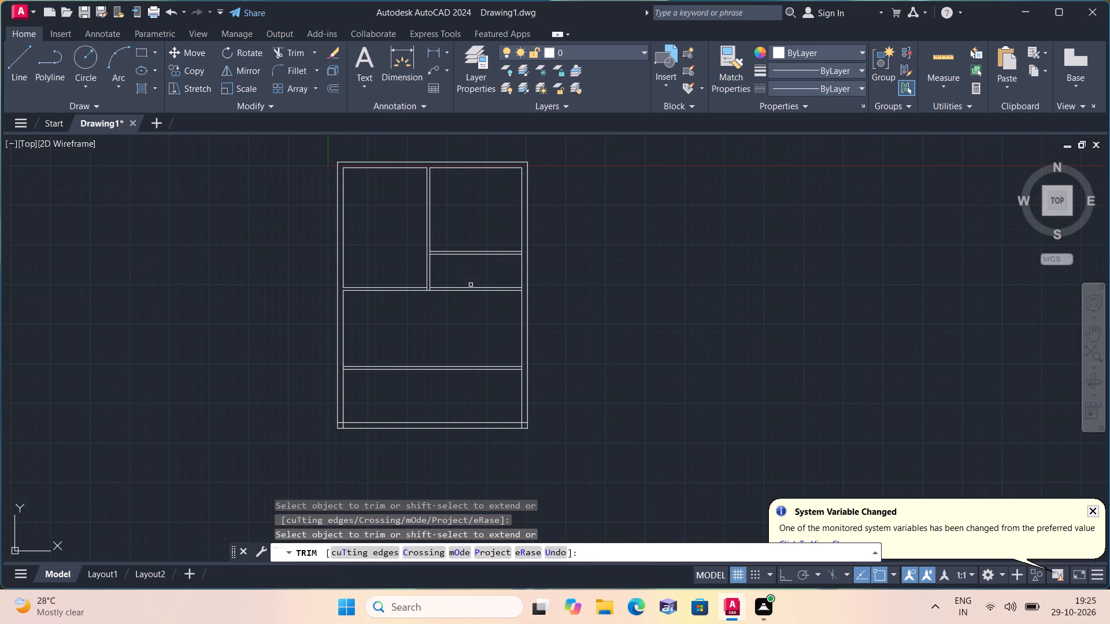
{"action": "scroll", "coordinate": [523, 321], "scroll_direction": "up", "scroll_amount": 2}
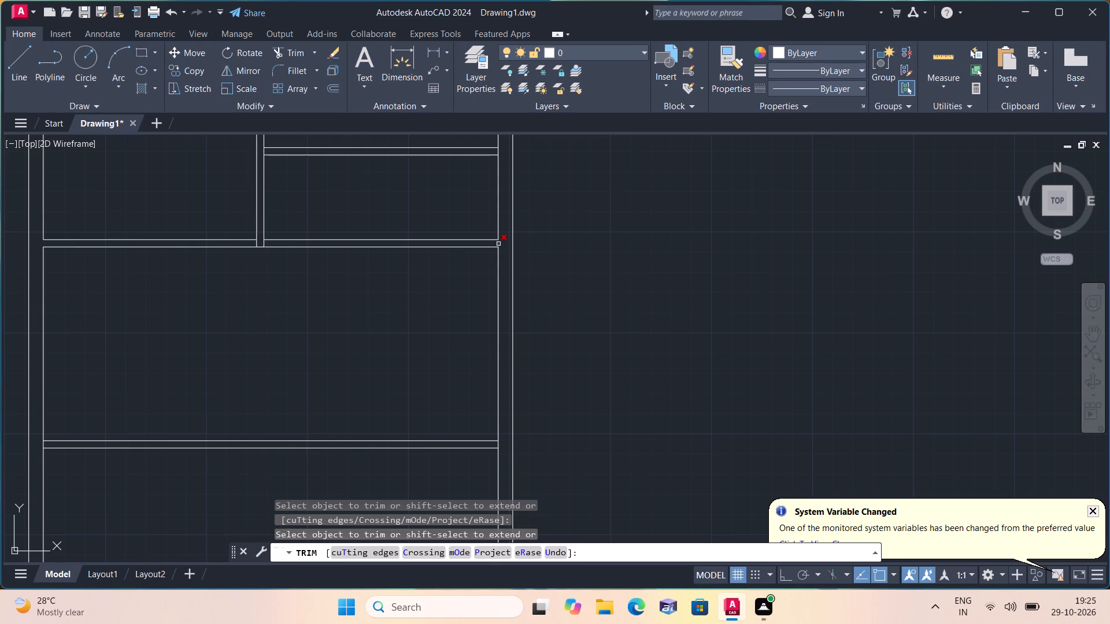
{"action": "left_click", "coordinate": [498, 244]}
{"action": "middle_click_drag", "start_coordinate": [526, 237], "coordinate": [572, 334]}
{"action": "scroll", "coordinate": [544, 301], "scroll_direction": "up", "scroll_amount": 2}
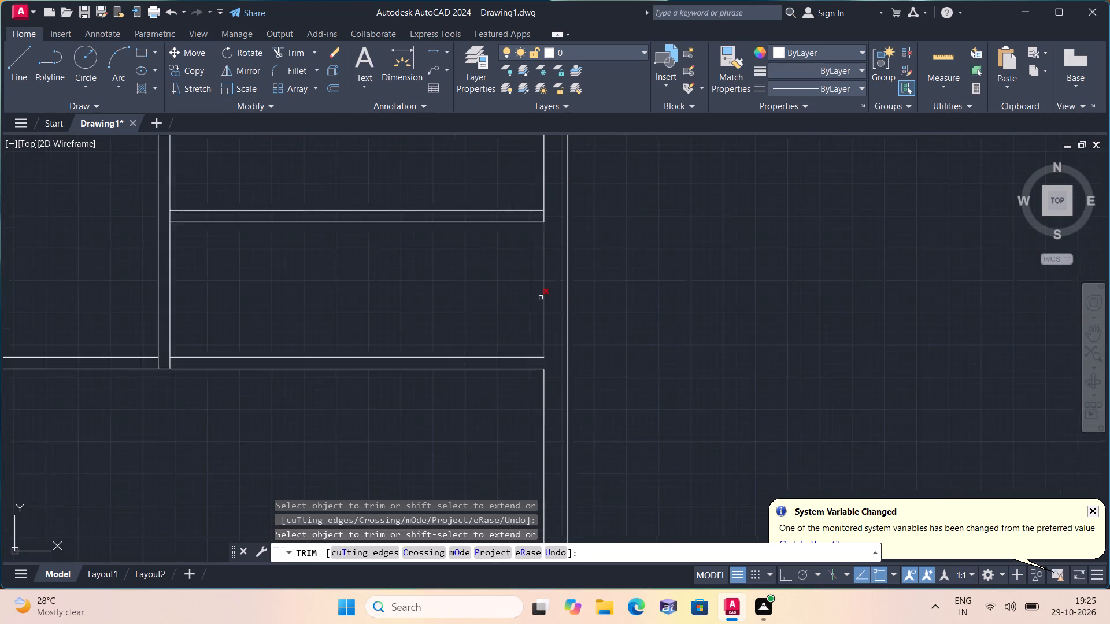
{"action": "left_click", "coordinate": [547, 169]}
{"action": "key", "text": "space"}
Trim the inner wall line ends that cross into the outer wall thickness at both bottom corners of the plan.
{"action": "scroll", "coordinate": [547, 170], "scroll_direction": "down", "scroll_amount": 2}
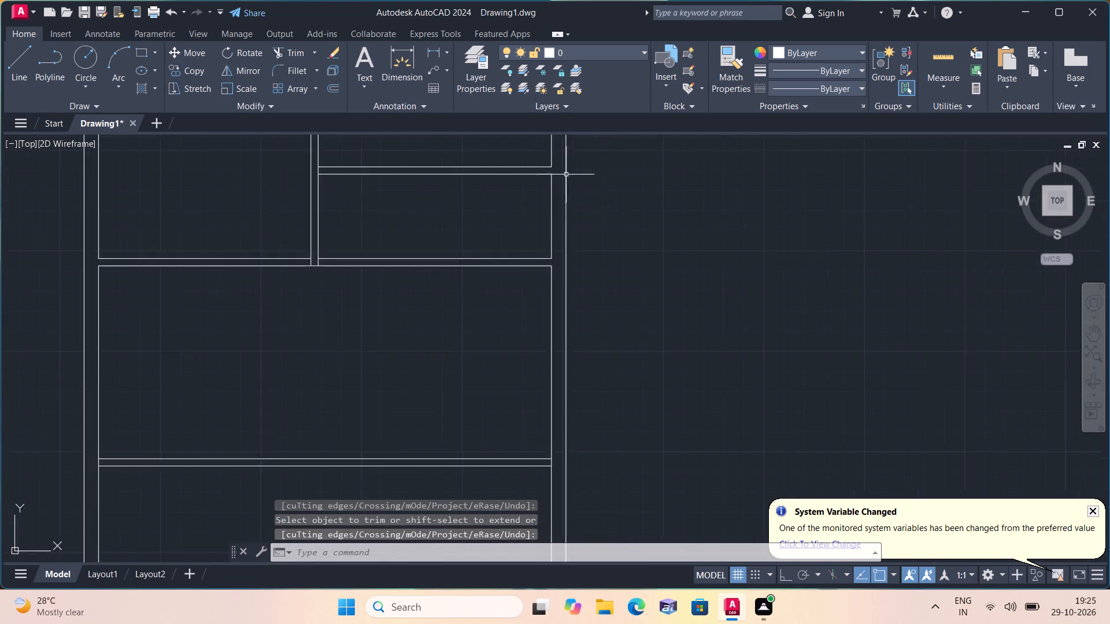
{"action": "scroll", "coordinate": [575, 179], "scroll_direction": "down", "scroll_amount": 1}
{"action": "middle_click_drag", "start_coordinate": [628, 250], "coordinate": [626, 176]}
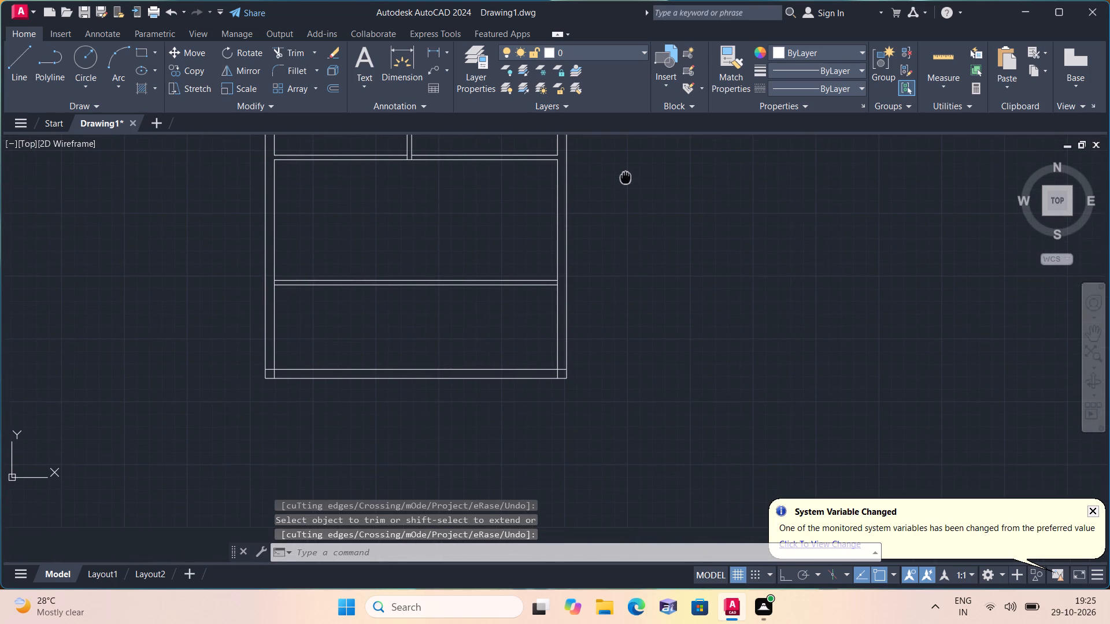
{"action": "middle_click_drag", "start_coordinate": [626, 176], "coordinate": [608, 244]}
{"action": "key", "text": "space"}
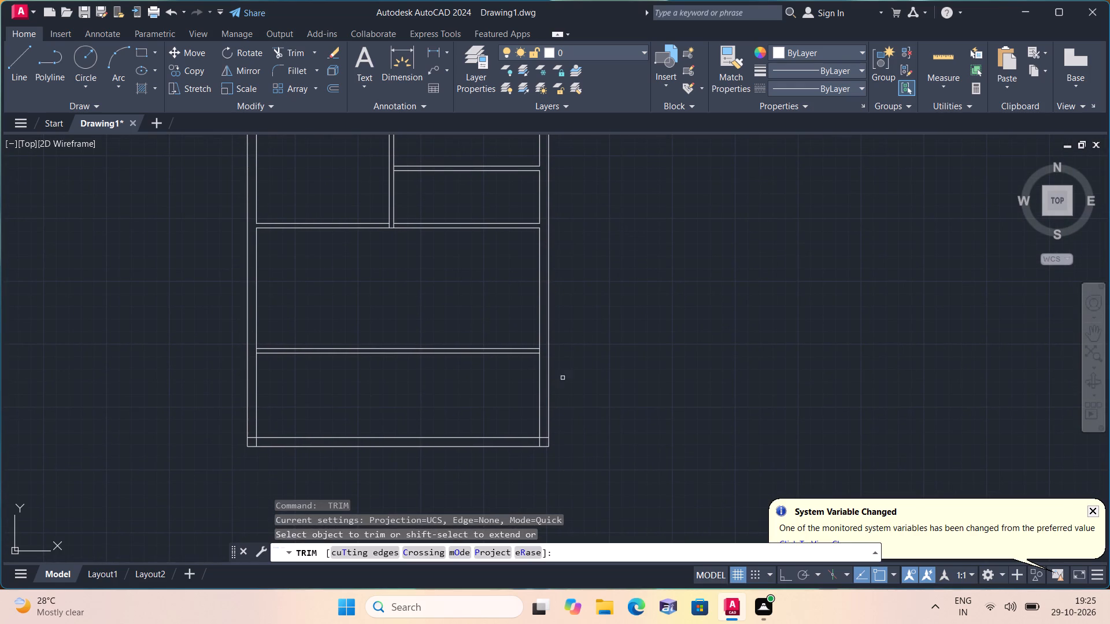
{"action": "scroll", "coordinate": [536, 448], "scroll_direction": "up", "scroll_amount": 1}
{"action": "left_click", "coordinate": [546, 428]}
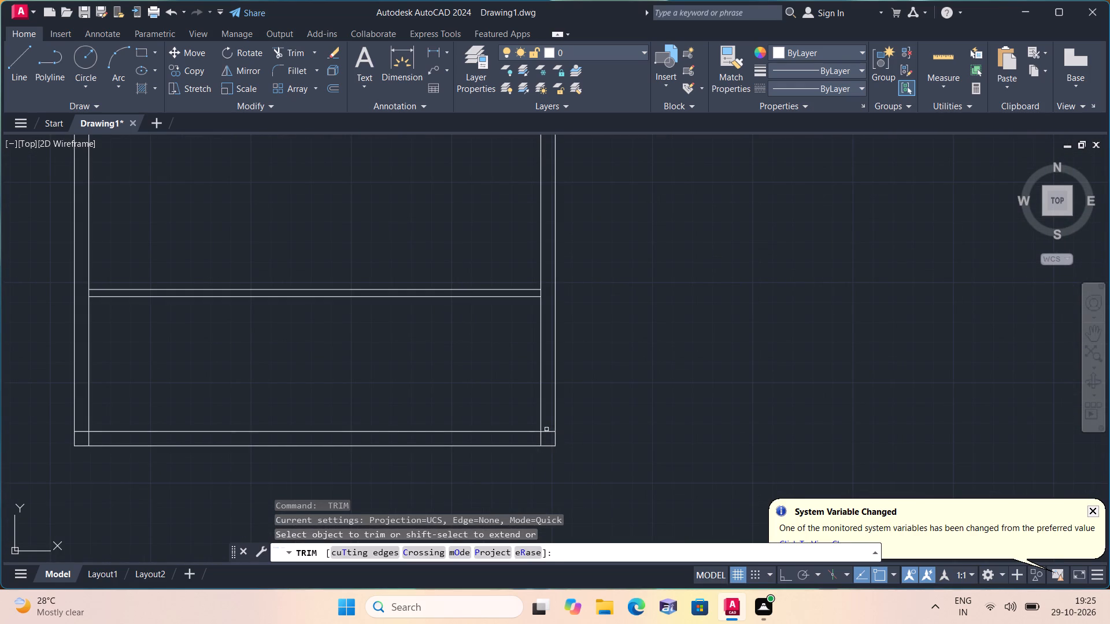
{"action": "left_click", "coordinate": [539, 440]}
{"action": "scroll", "coordinate": [539, 440], "scroll_direction": "down", "scroll_amount": 1}
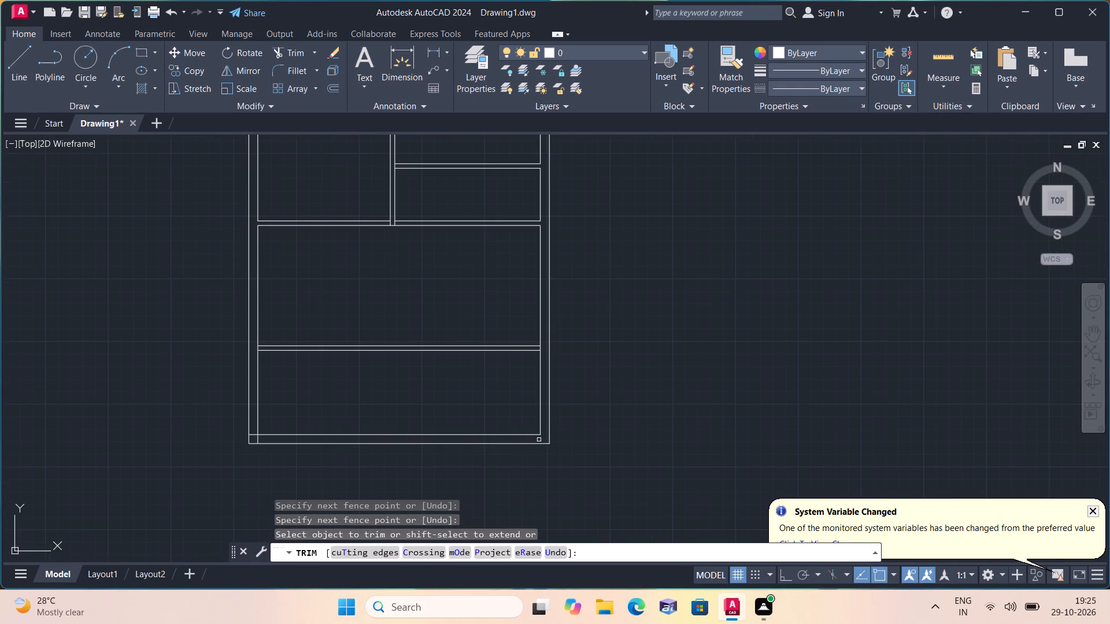
{"action": "scroll", "coordinate": [218, 440], "scroll_direction": "up", "scroll_amount": 1}
{"action": "scroll", "coordinate": [283, 431], "scroll_direction": "up", "scroll_amount": 1}
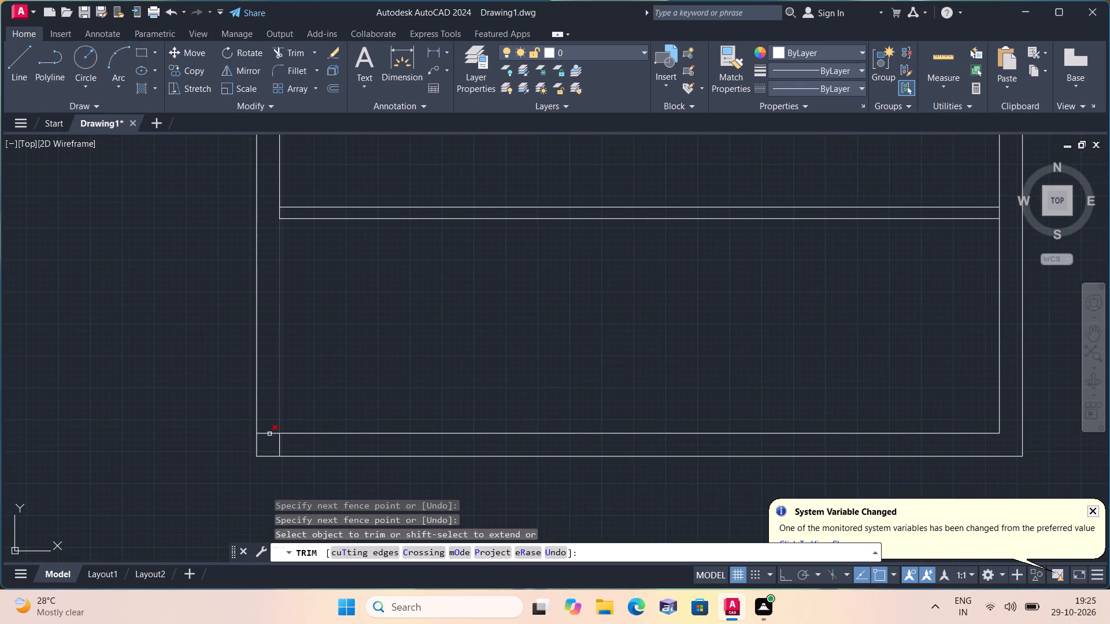
{"action": "left_click", "coordinate": [265, 428]}
{"action": "left_click", "coordinate": [282, 446]}
{"action": "key", "text": "space"}
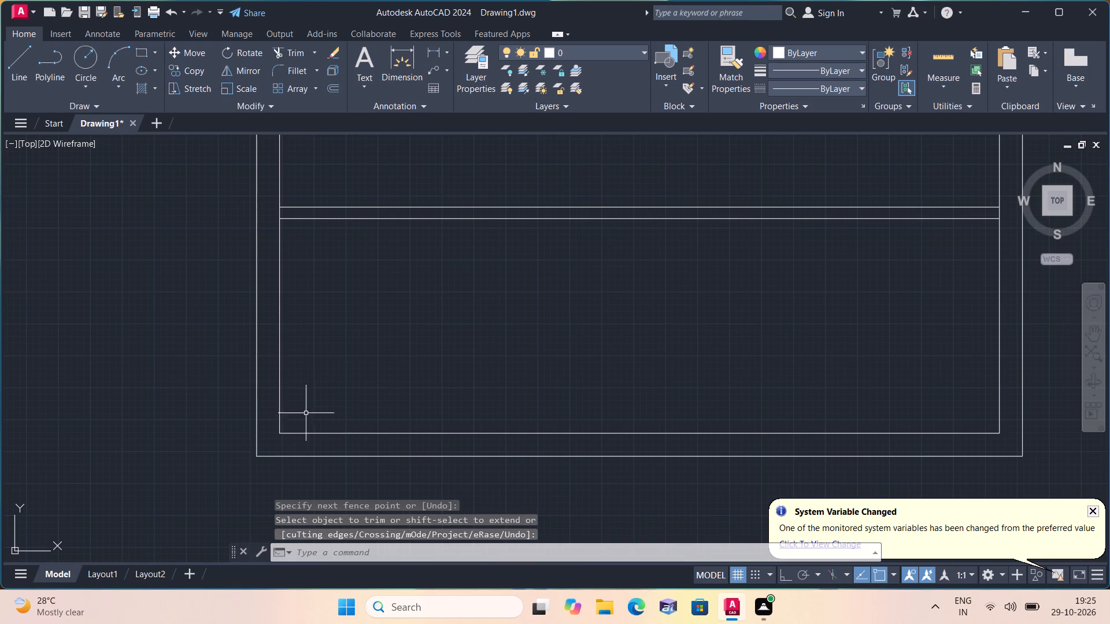
Build a vertical partition in the narrow room by offsetting the right wall's inner line 3' inward, and the new line 4.5" further left.
{"action": "scroll", "coordinate": [316, 404], "scroll_direction": "down", "scroll_amount": 1}
{"action": "middle_click_drag", "start_coordinate": [380, 354], "coordinate": [306, 422]}
{"action": "scroll", "coordinate": [302, 426], "scroll_direction": "down", "scroll_amount": 1}
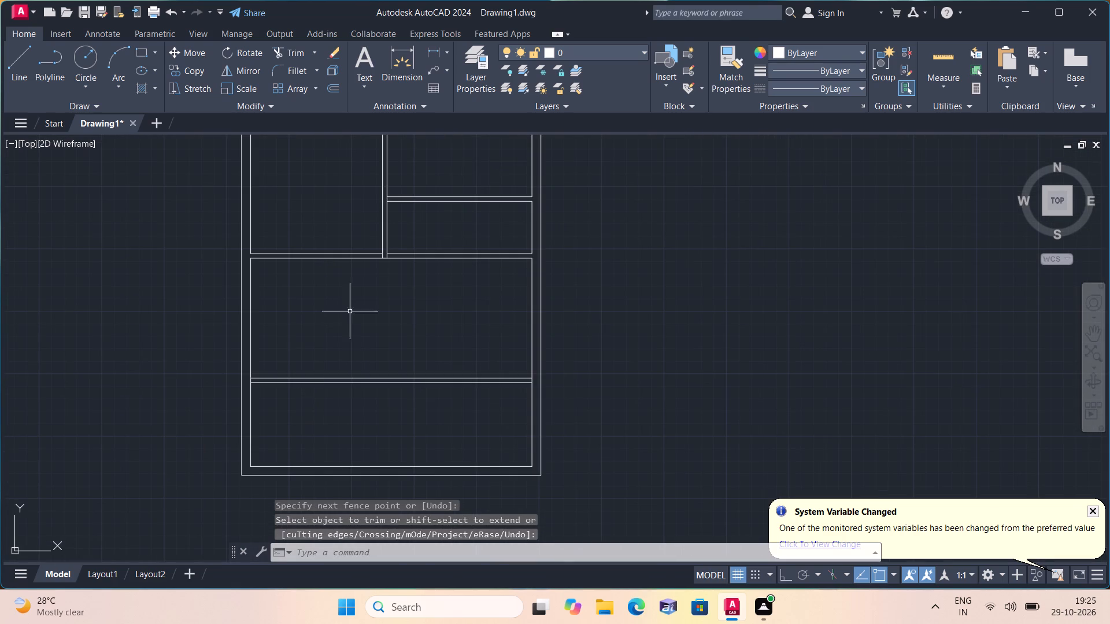
{"action": "middle_click_drag", "start_coordinate": [333, 265], "coordinate": [371, 414]}
{"action": "scroll", "coordinate": [370, 409], "scroll_direction": "down", "scroll_amount": 1}
{"action": "middle_click_drag", "start_coordinate": [406, 302], "coordinate": [398, 377]}
{"action": "scroll", "coordinate": [532, 357], "scroll_direction": "down", "scroll_amount": 1}
{"action": "middle_click_drag", "start_coordinate": [536, 332], "coordinate": [545, 271]}
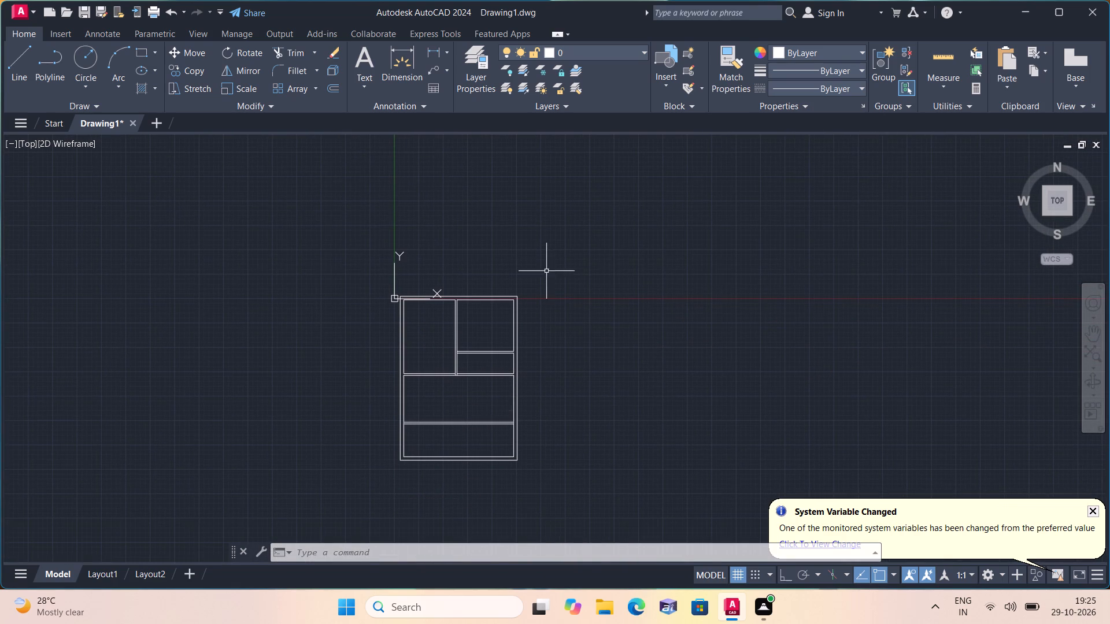
{"action": "type", "text": "offset"}
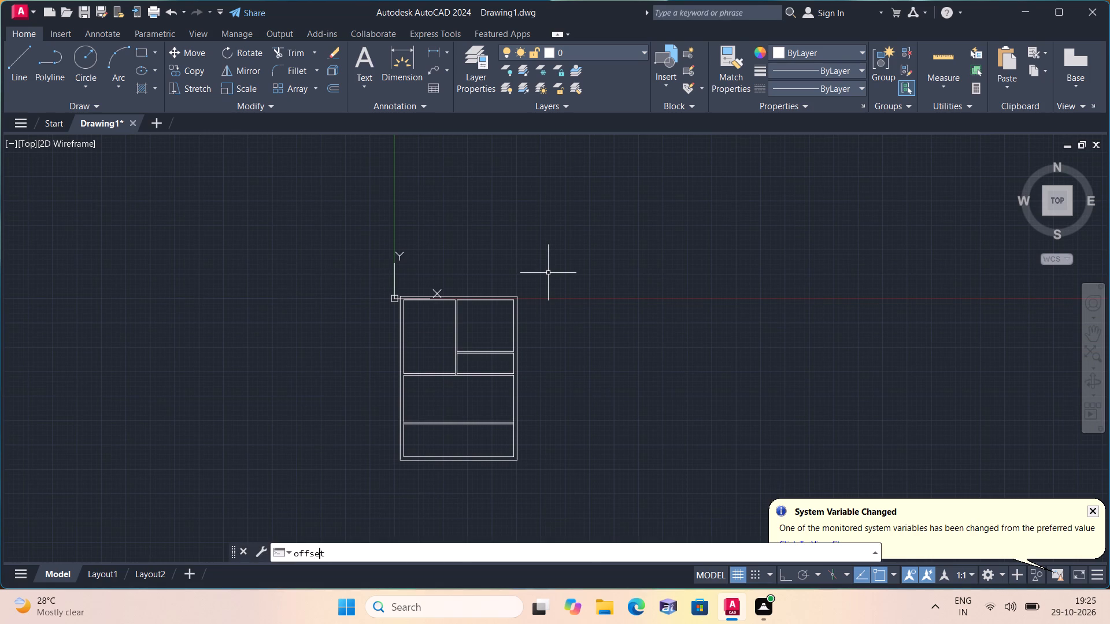
{"action": "key", "text": "space"}
{"action": "type", "text": "3'"}
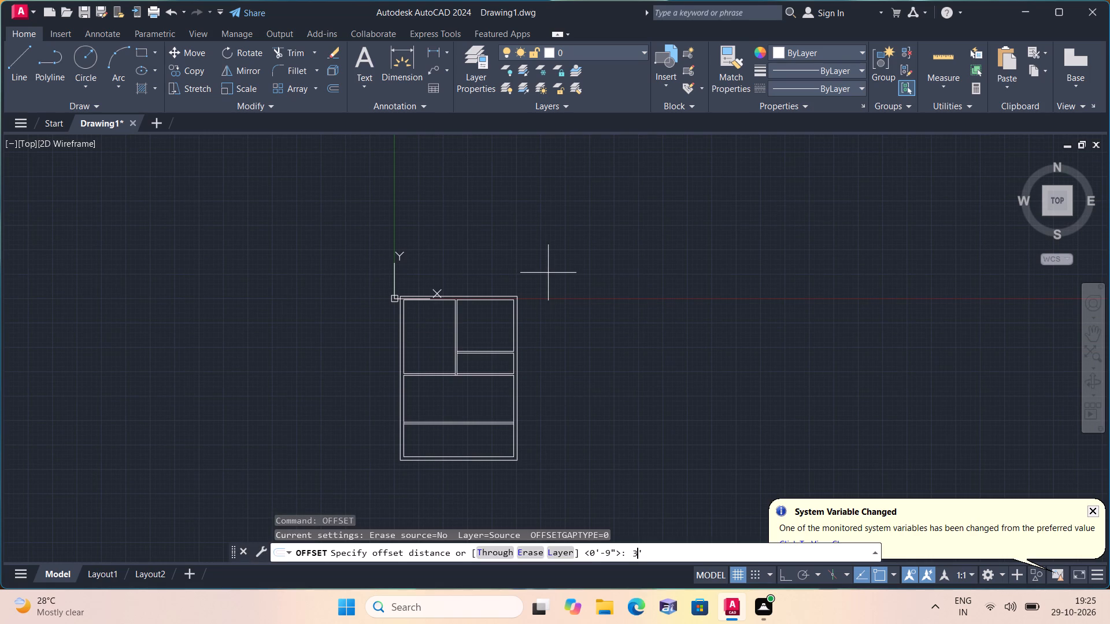
{"action": "key", "text": "space"}
{"action": "scroll", "coordinate": [534, 347], "scroll_direction": "up", "scroll_amount": 3}
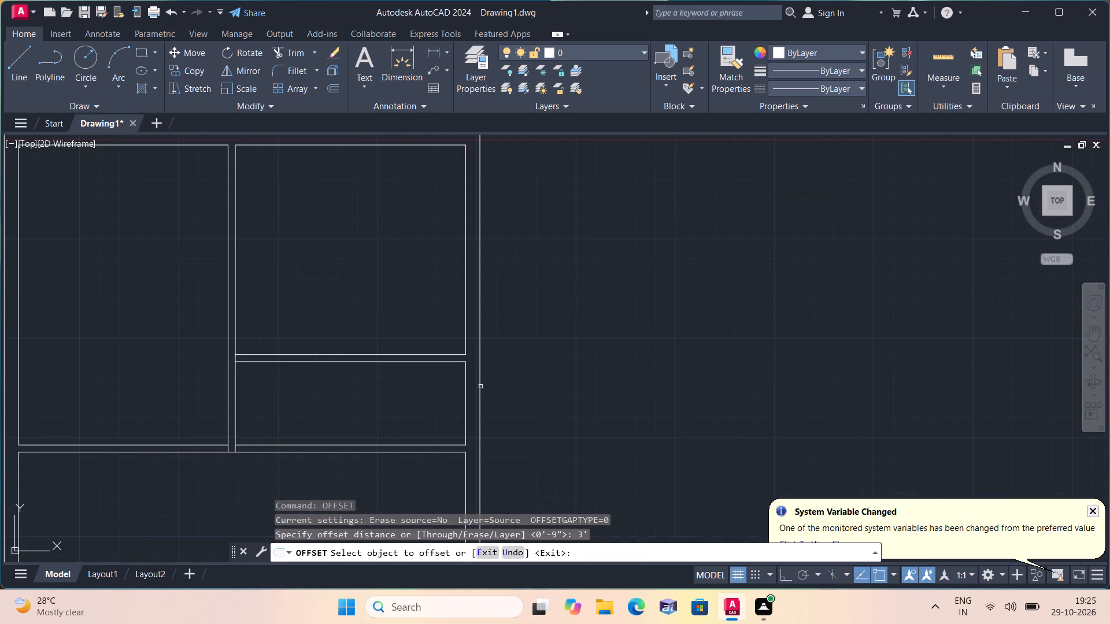
{"action": "left_click", "coordinate": [465, 391]}
{"action": "left_click", "coordinate": [362, 398]}
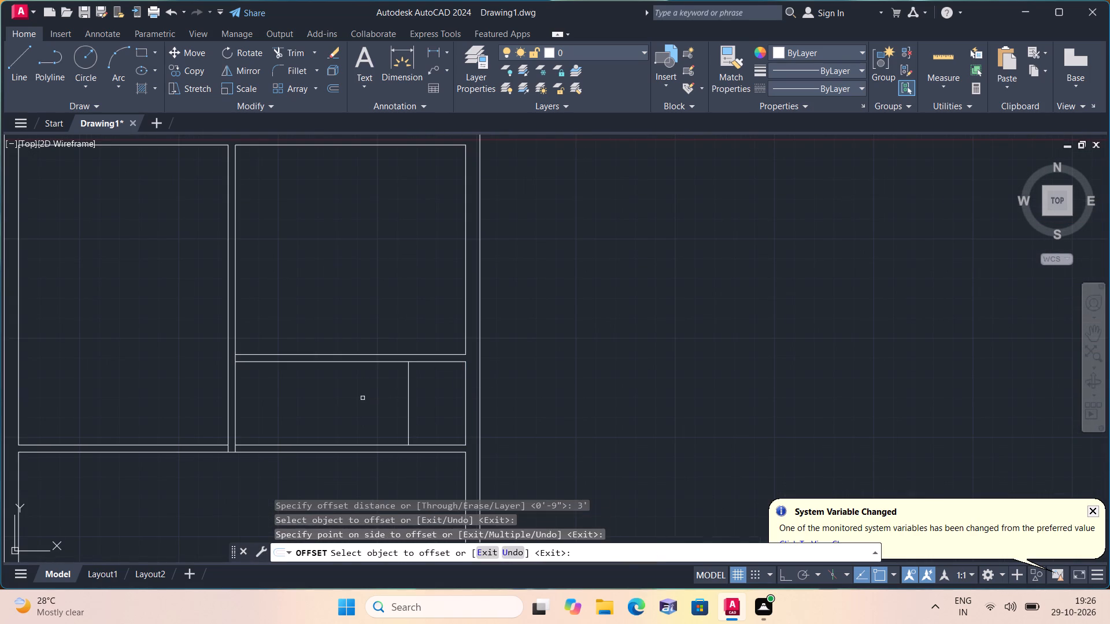
{"action": "key", "text": "space"}
{"action": "key", "text": "space"}
{"action": "type", "text": "4.5\""}
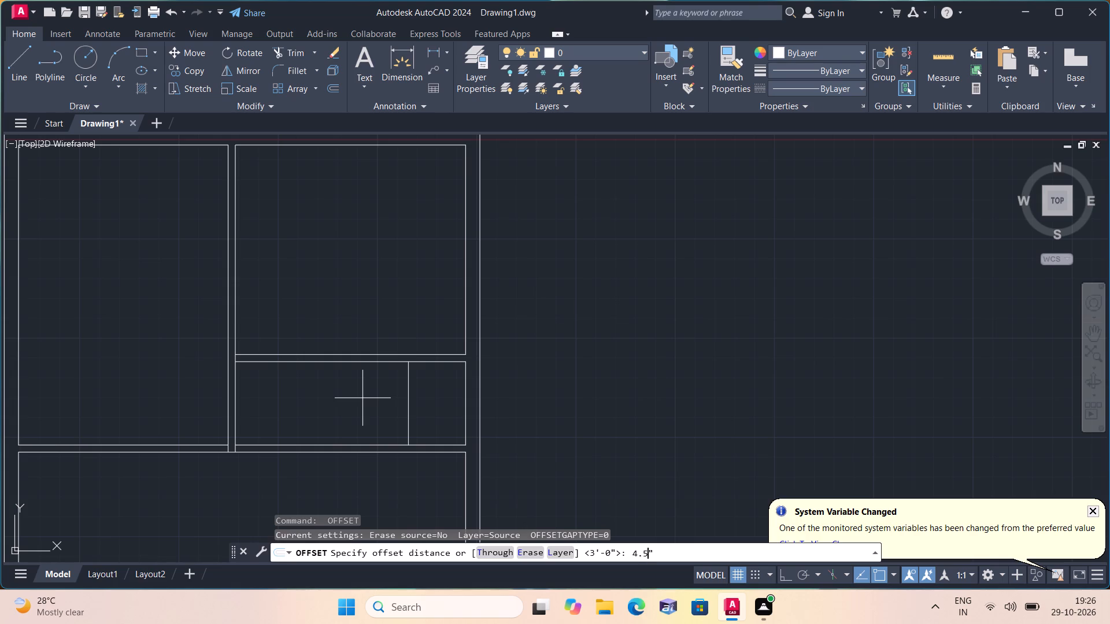
{"action": "key", "text": "space"}
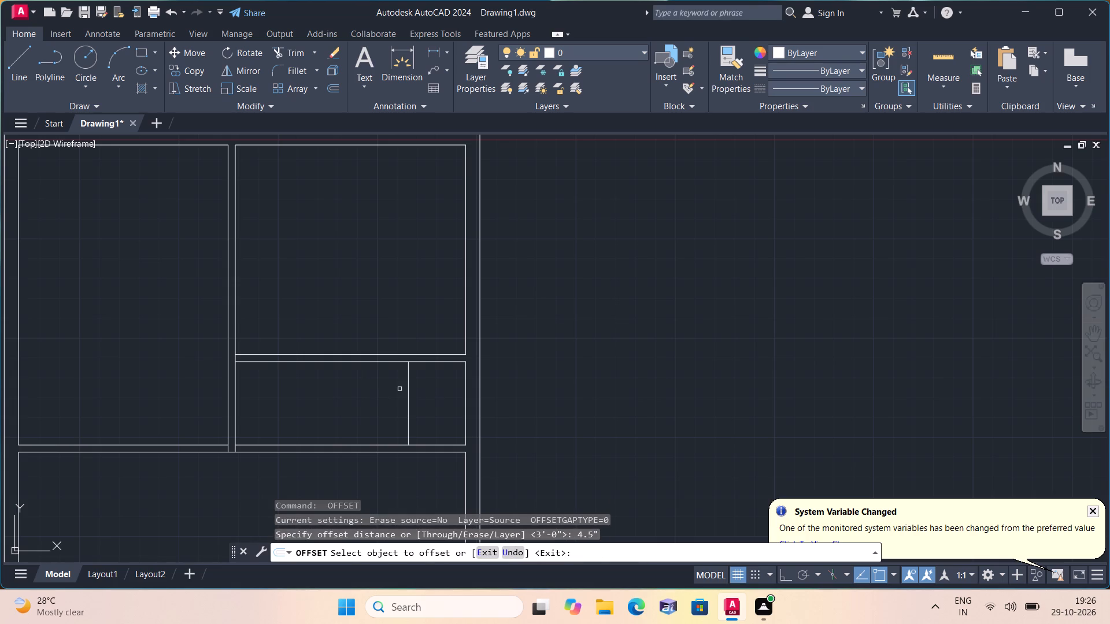
{"action": "left_click", "coordinate": [408, 395]}
{"action": "left_click", "coordinate": [385, 395]}
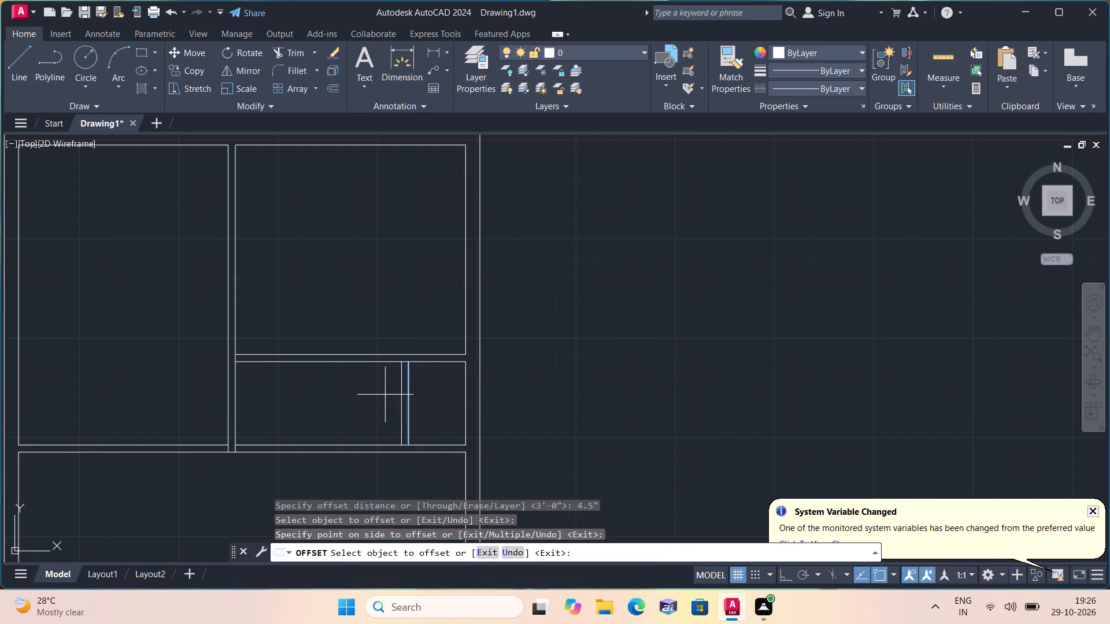
{"action": "key", "text": "space"}
Build a second vertical partition by offsetting the first one's left line 5' to the left, and that new line 4.5" further left.
{"action": "key", "text": "space"}
{"action": "type", "text": "5'"}
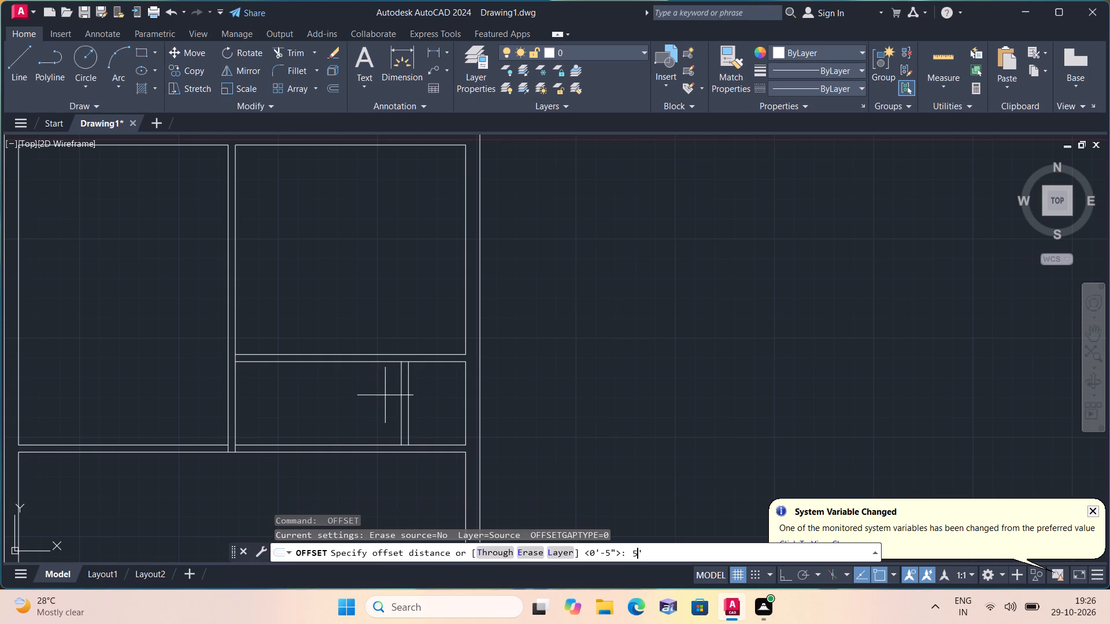
{"action": "key", "text": "space"}
{"action": "left_click", "coordinate": [401, 391]}
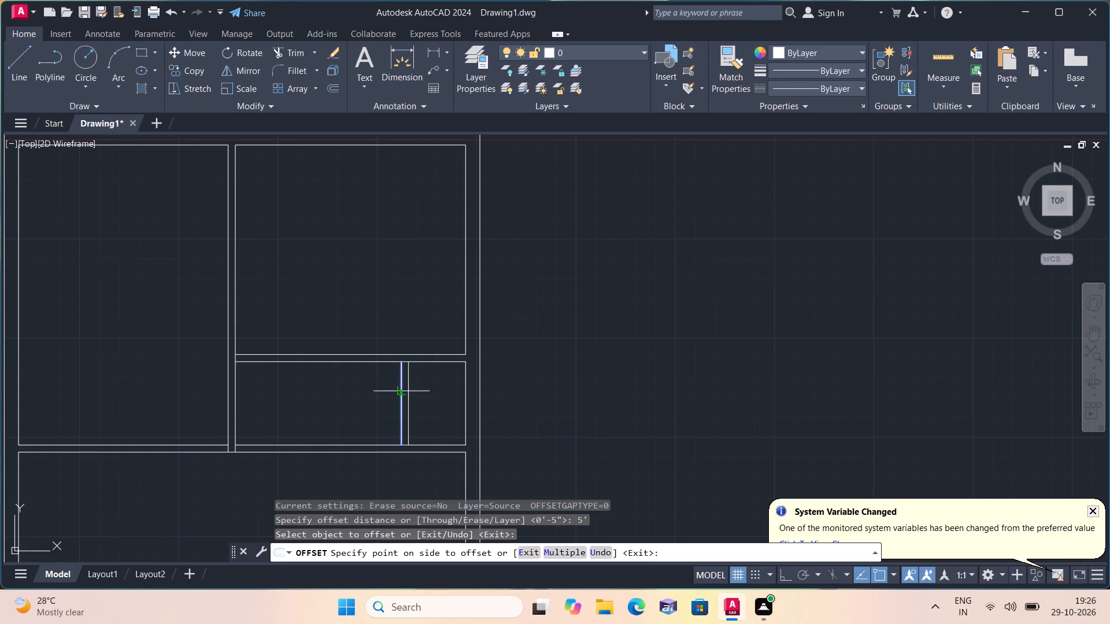
{"action": "left_click", "coordinate": [351, 391]}
{"action": "middle_click_drag", "start_coordinate": [351, 396], "coordinate": [373, 288]}
{"action": "scroll", "coordinate": [364, 306], "scroll_direction": "down", "scroll_amount": 1}
{"action": "key", "text": "space"}
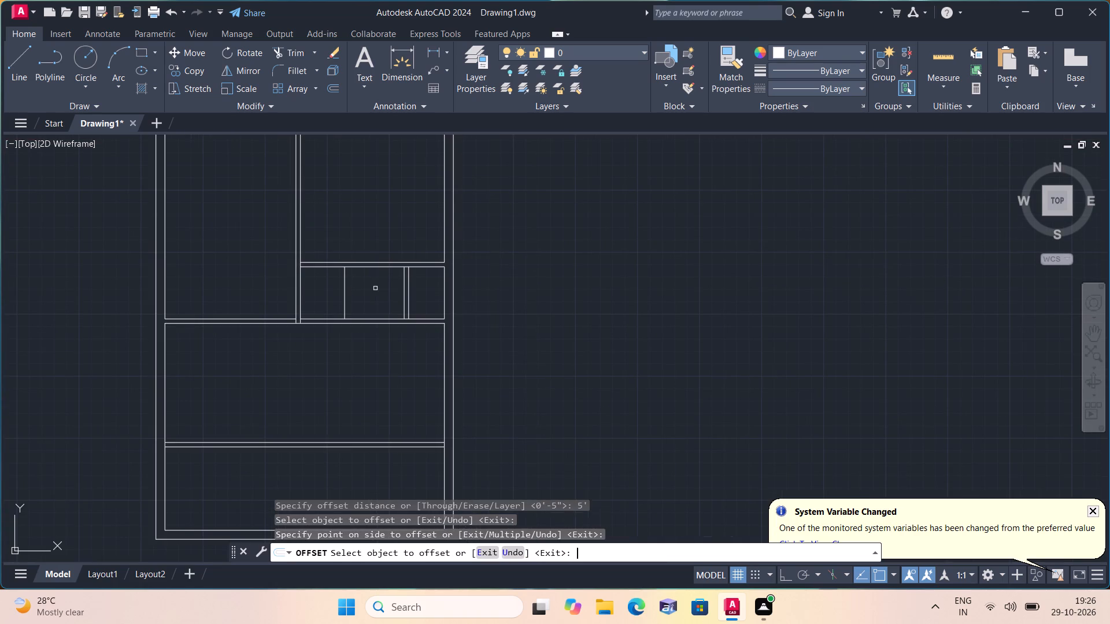
{"action": "key", "text": "space"}
{"action": "type", "text": "4.5\""}
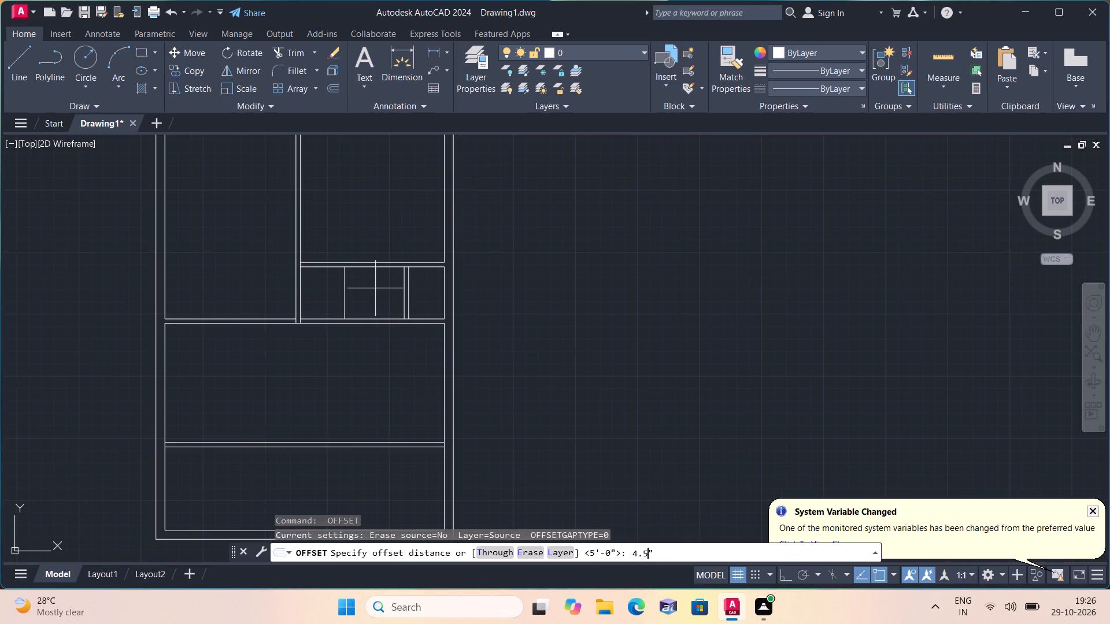
{"action": "key", "text": "space"}
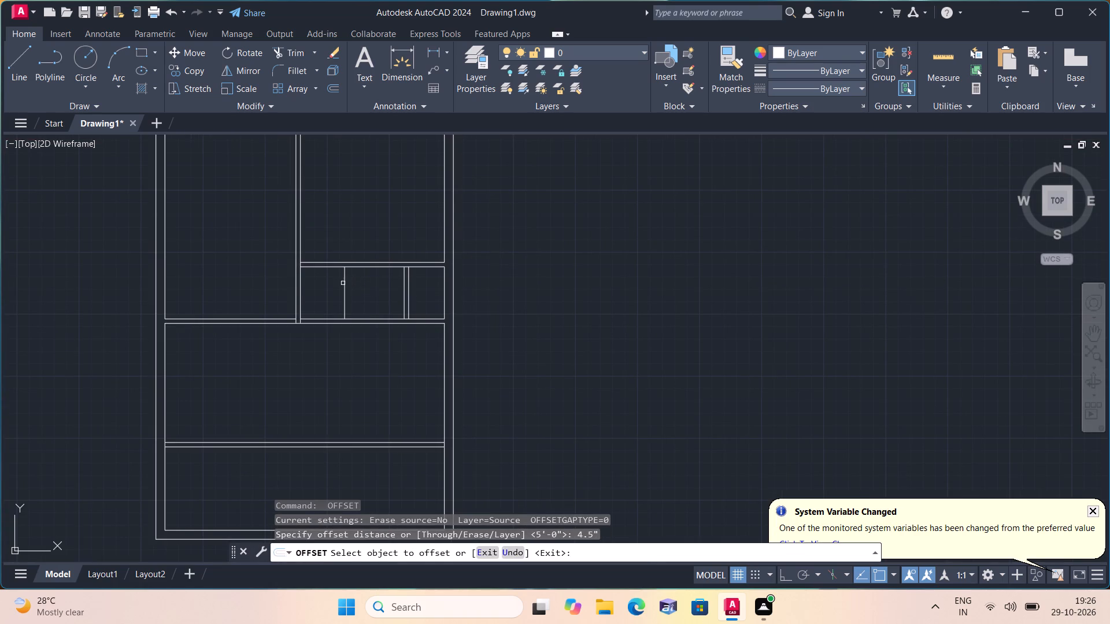
{"action": "left_click", "coordinate": [342, 283]}
{"action": "left_click", "coordinate": [343, 287]}
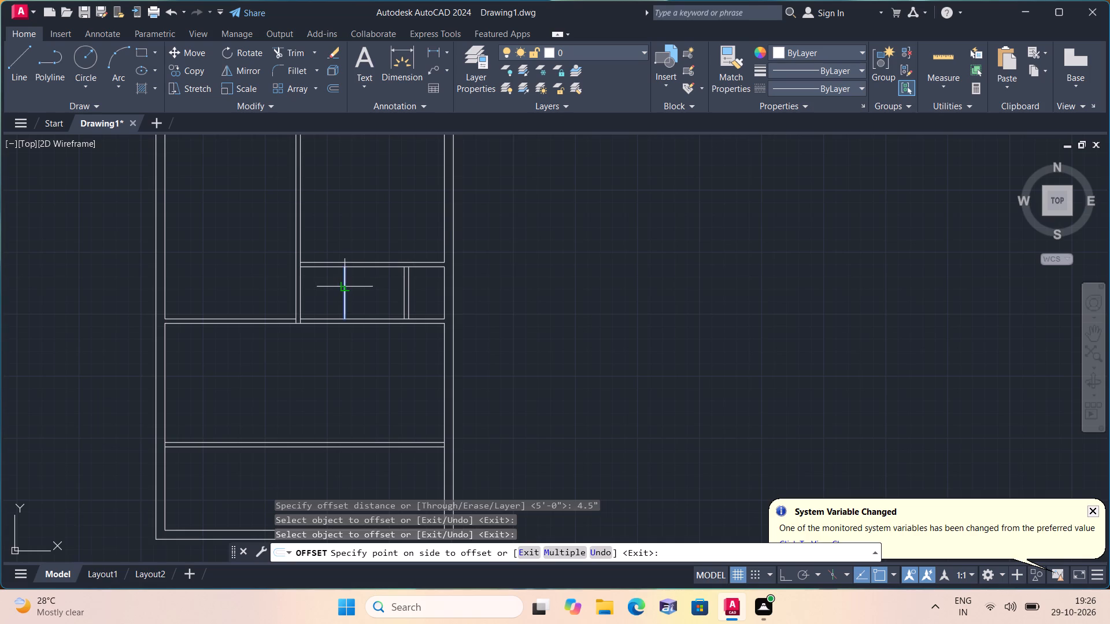
{"action": "left_click", "coordinate": [309, 291]}
{"action": "key", "text": "space"}
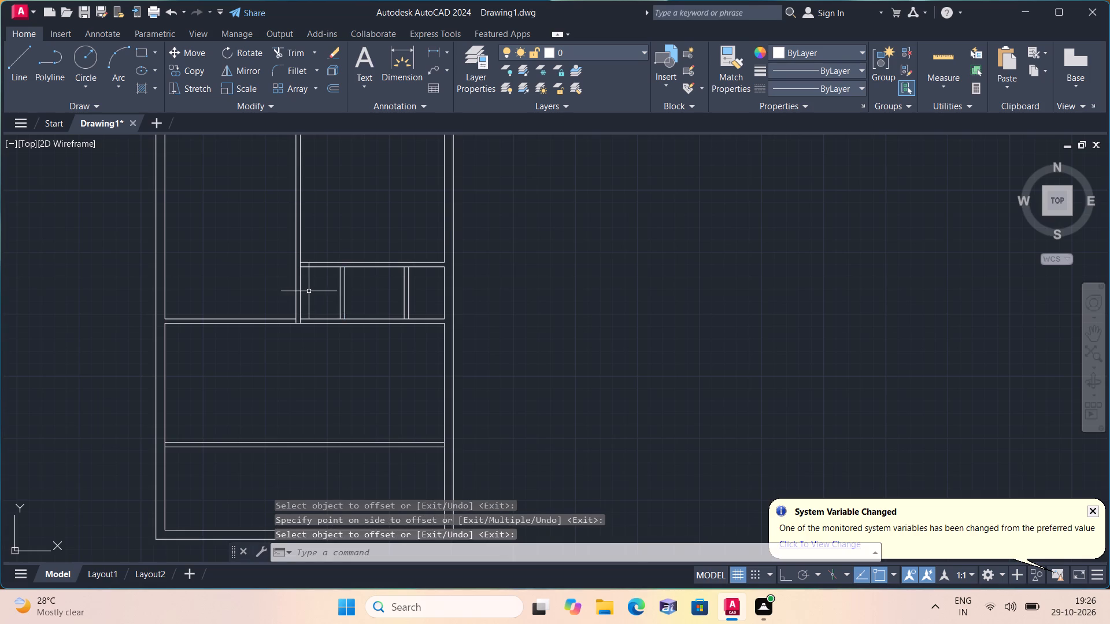
Cut a 3' opening in the upper full-width partition, starting at the central vertical partition's right face and closed by a jamb line.
{"action": "scroll", "coordinate": [319, 294], "scroll_direction": "up", "scroll_amount": 2}
{"action": "middle_click_drag", "start_coordinate": [319, 294], "coordinate": [349, 277]}
{"action": "type", "text": "l"}
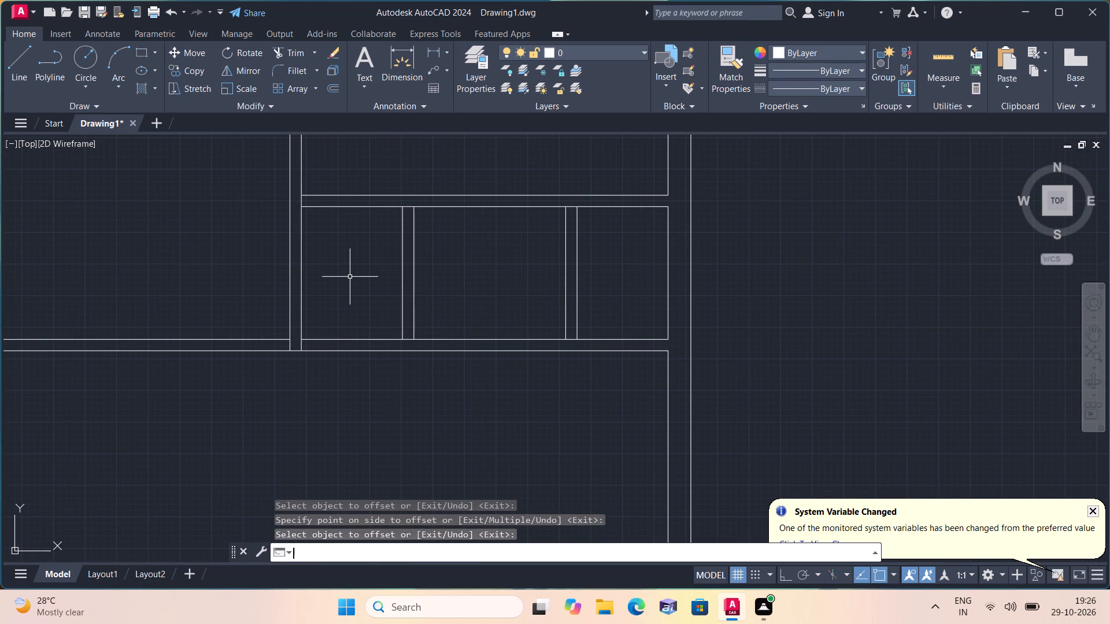
{"action": "key", "text": "space"}
{"action": "scroll", "coordinate": [339, 336], "scroll_direction": "up", "scroll_amount": 1}
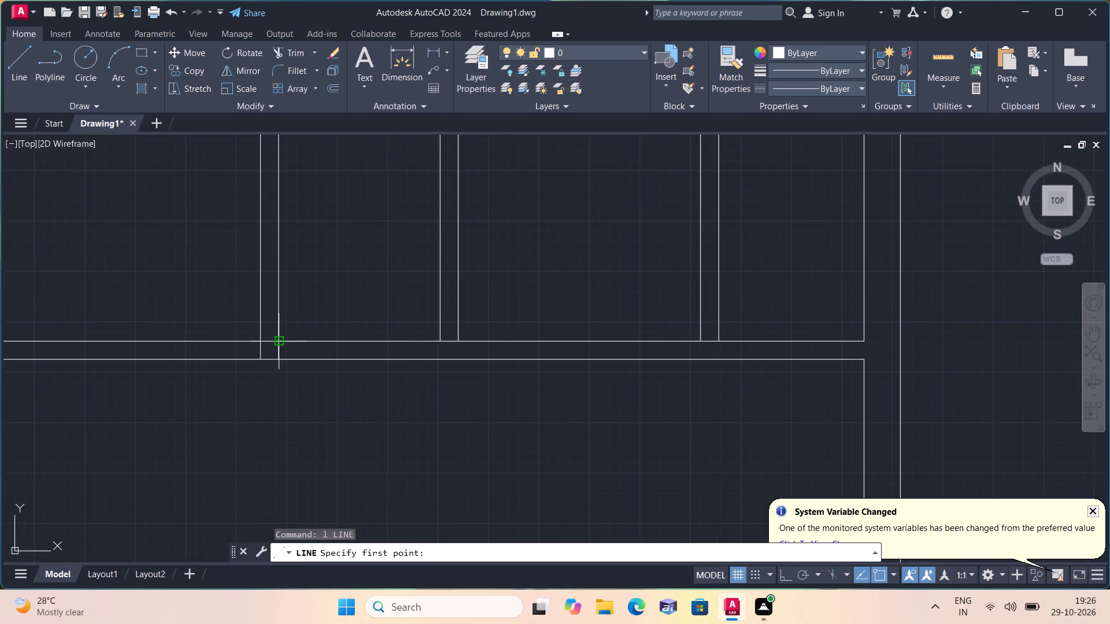
{"action": "left_click", "coordinate": [280, 341]}
{"action": "type", "text": "3'"}
{"action": "key", "text": "space"}
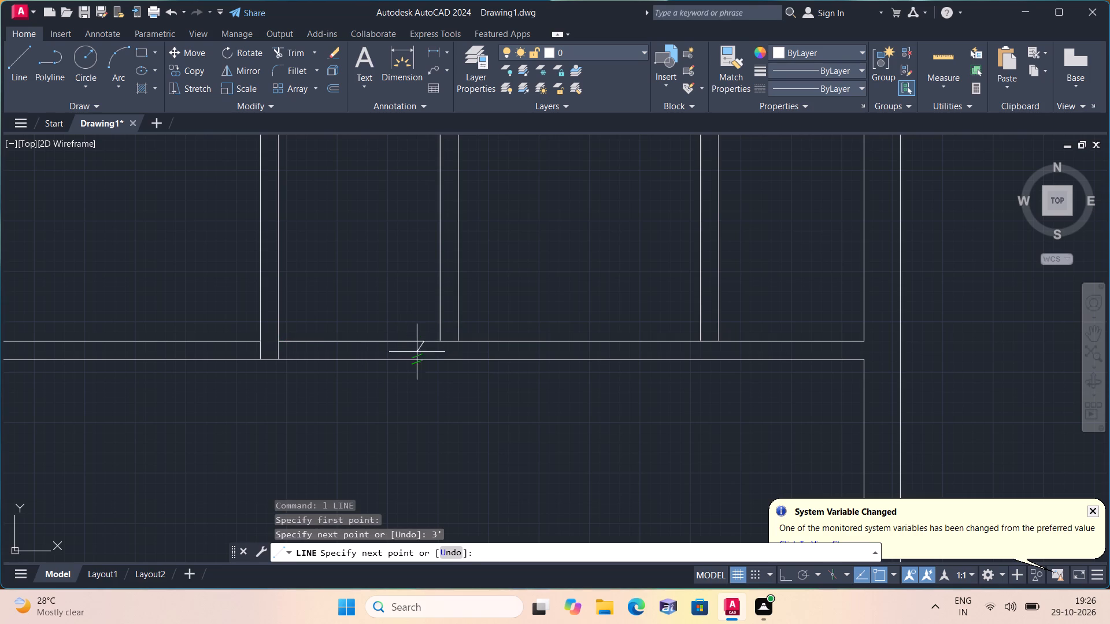
{"action": "left_click", "coordinate": [427, 359]}
{"action": "key", "text": "space"}
{"action": "type", "text": "trim"}
{"action": "key", "text": "space"}
{"action": "left_click_drag", "start_coordinate": [395, 313], "coordinate": [402, 407]}
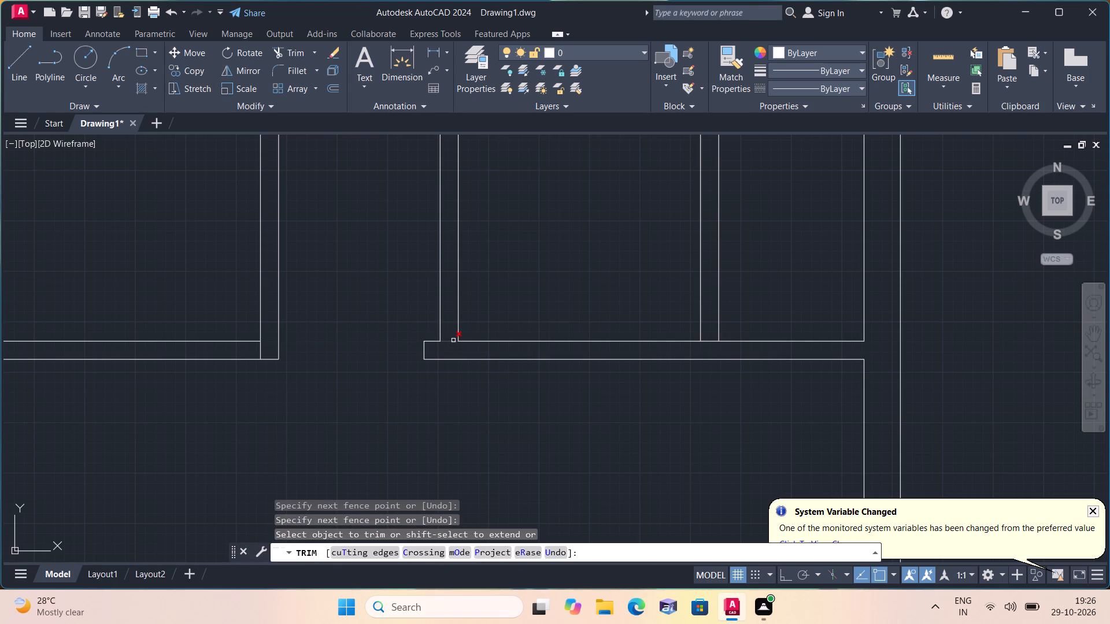
Trim the full-width partition's upper line between the two lines of the new vertical partition nearest the opening.
{"action": "left_click", "coordinate": [453, 340]}
{"action": "key", "text": "space"}
{"action": "middle_click_drag", "start_coordinate": [524, 387], "coordinate": [457, 365]}
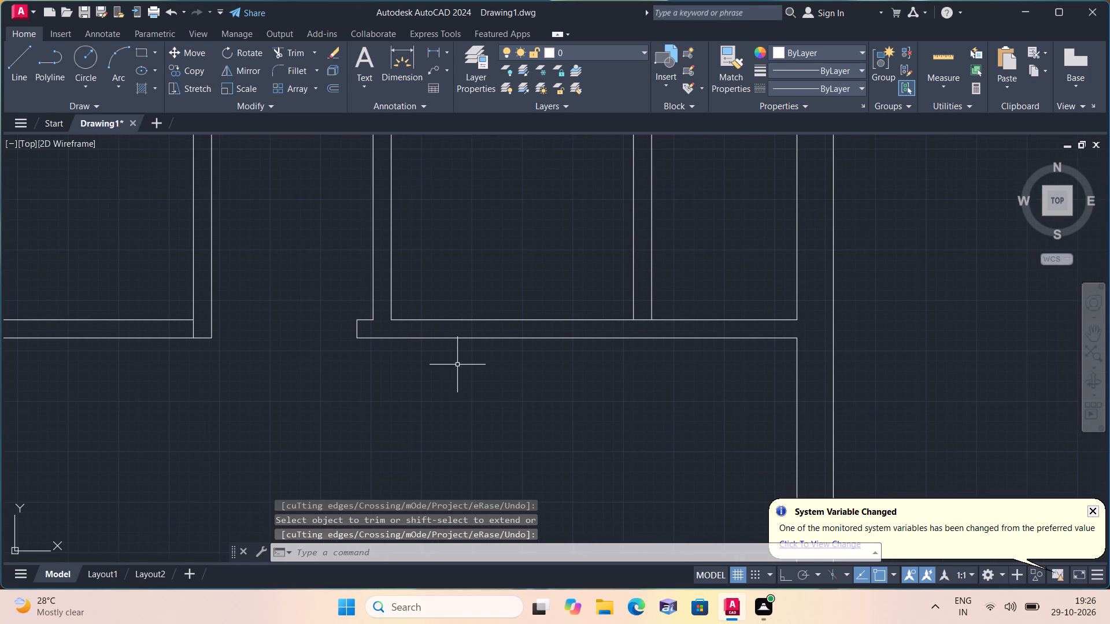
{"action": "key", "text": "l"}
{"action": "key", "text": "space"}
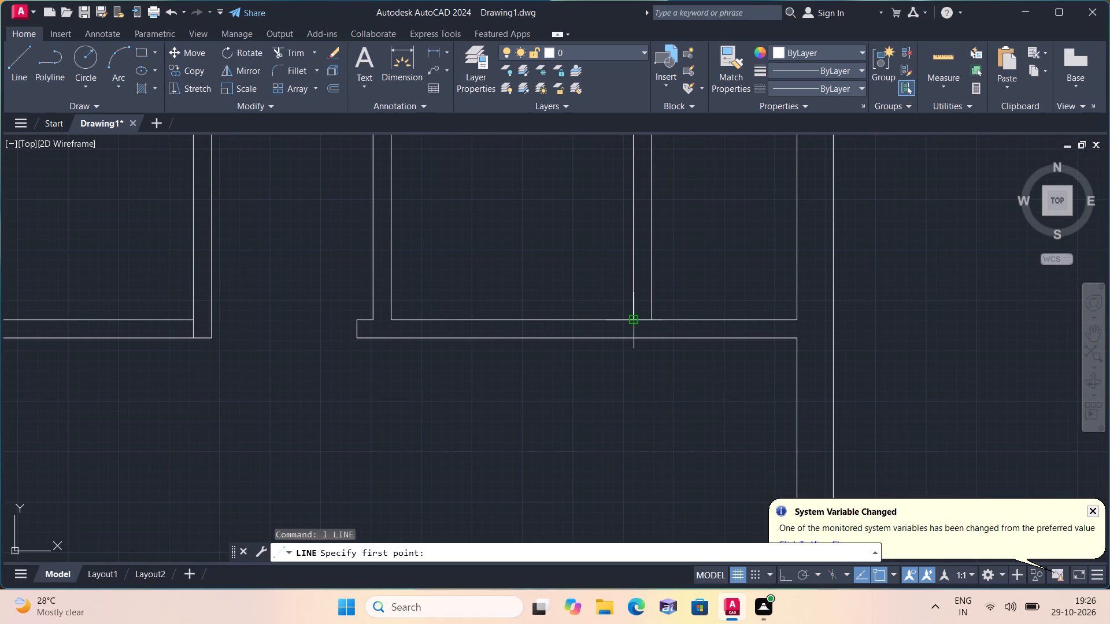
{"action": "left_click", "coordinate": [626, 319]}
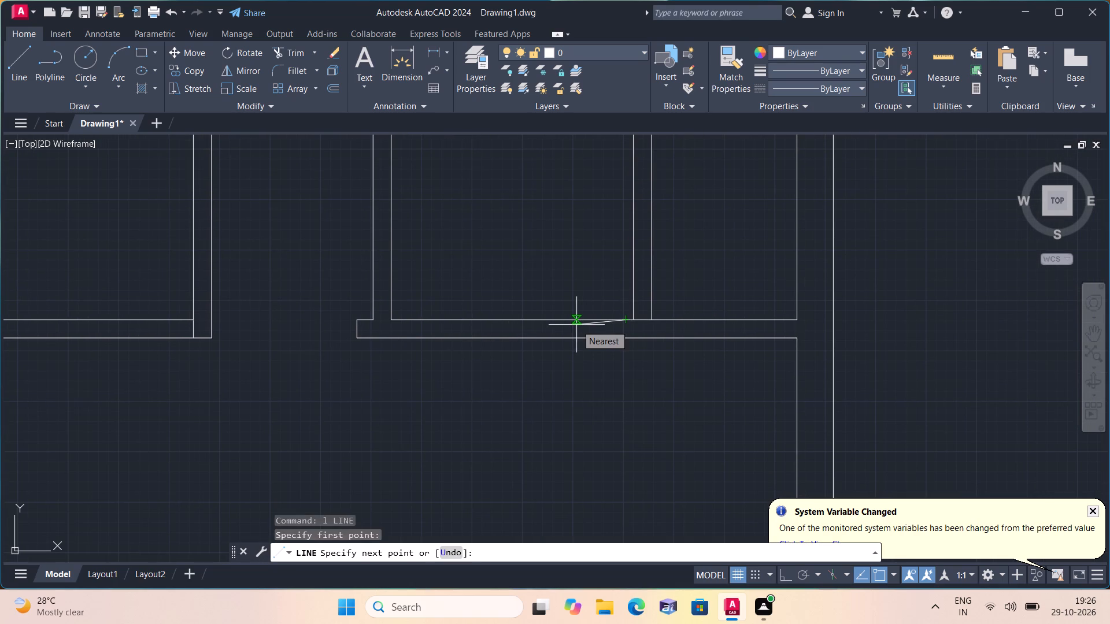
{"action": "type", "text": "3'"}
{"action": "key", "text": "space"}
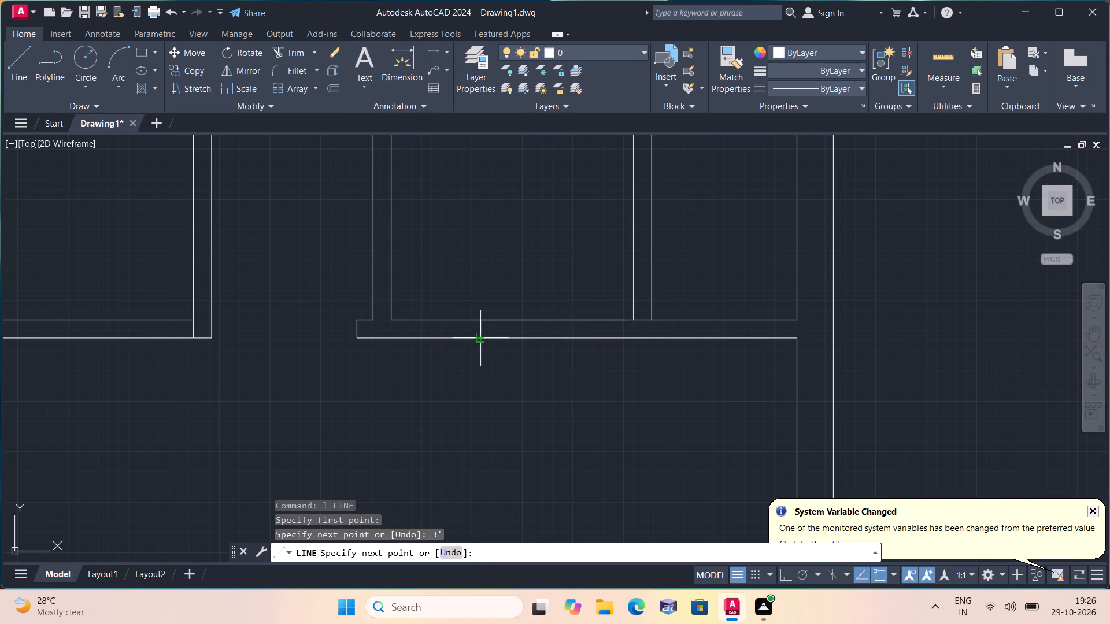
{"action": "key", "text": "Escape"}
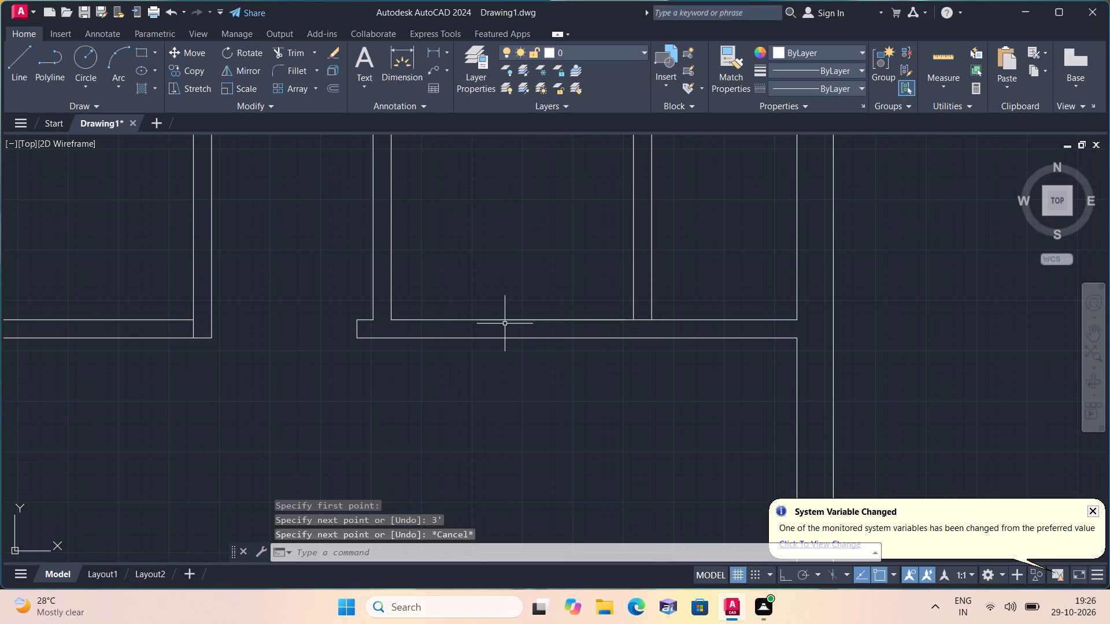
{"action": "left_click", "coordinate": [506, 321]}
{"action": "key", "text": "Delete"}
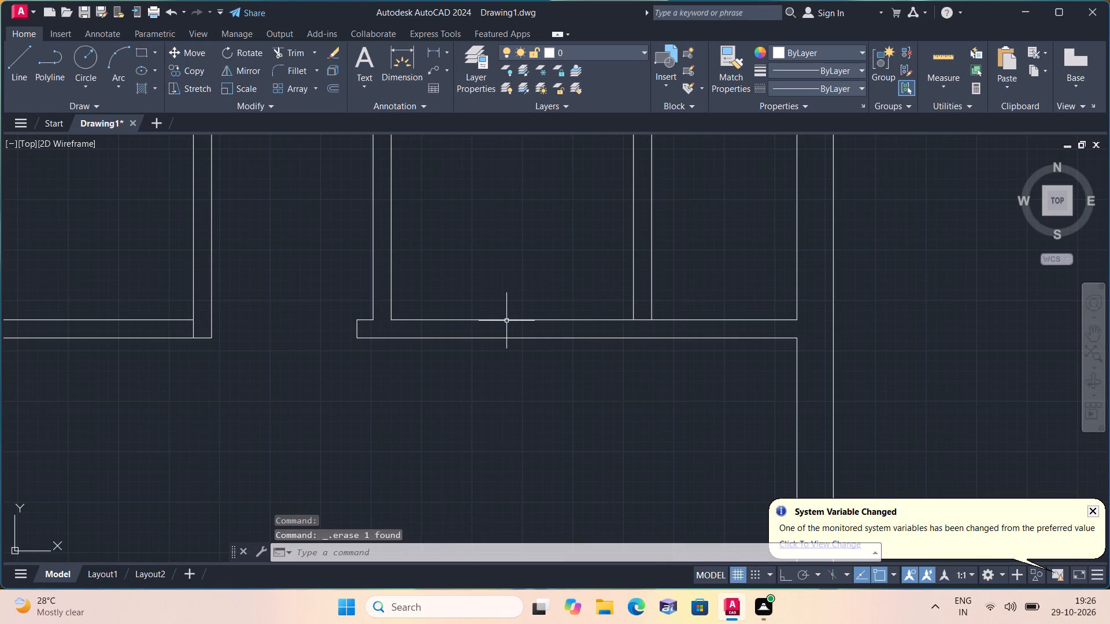
Mark a 2' opening in the lower horizontal partition, leftward from the right small-room partition's left face, with a jamb line across the wall.
{"action": "type", "text": "l"}
{"action": "key", "text": "space"}
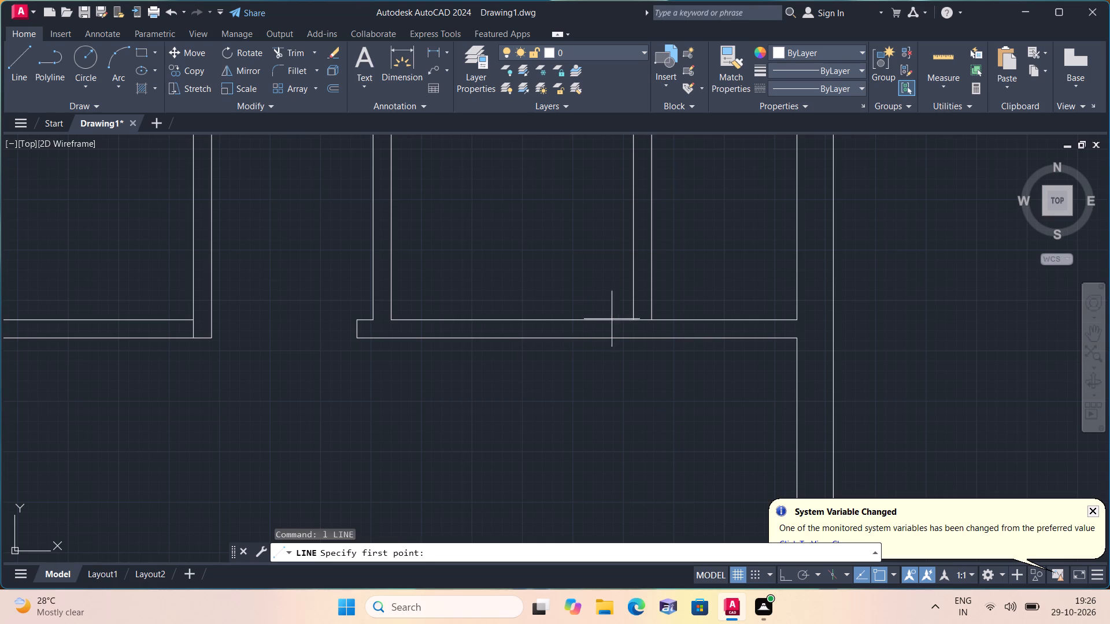
{"action": "left_click", "coordinate": [634, 321]}
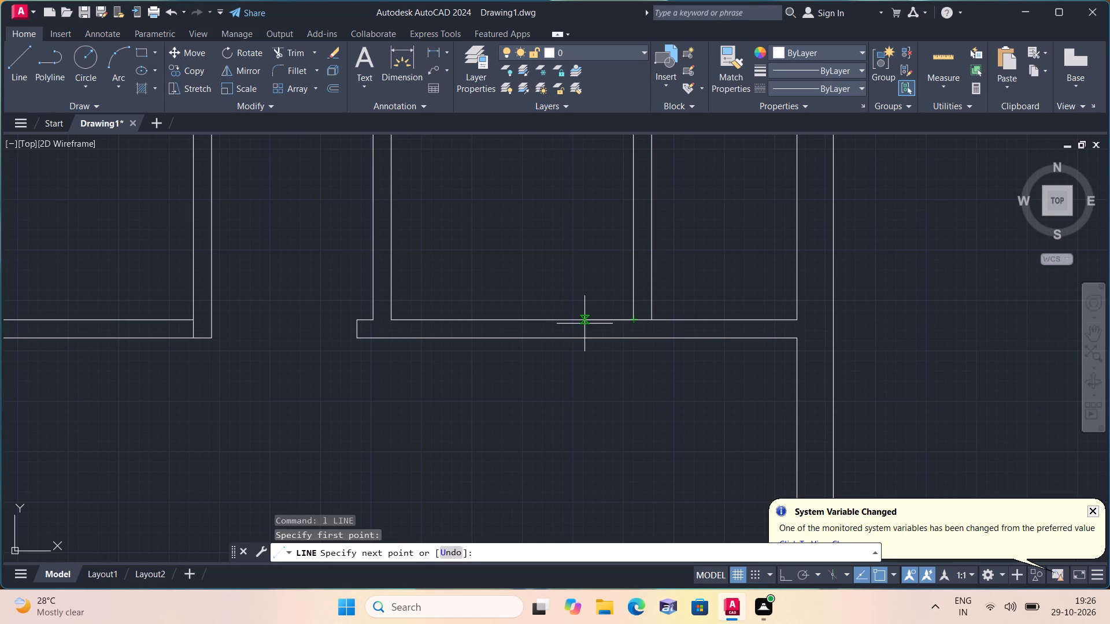
{"action": "type", "text": "2'"}
{"action": "key", "text": "space"}
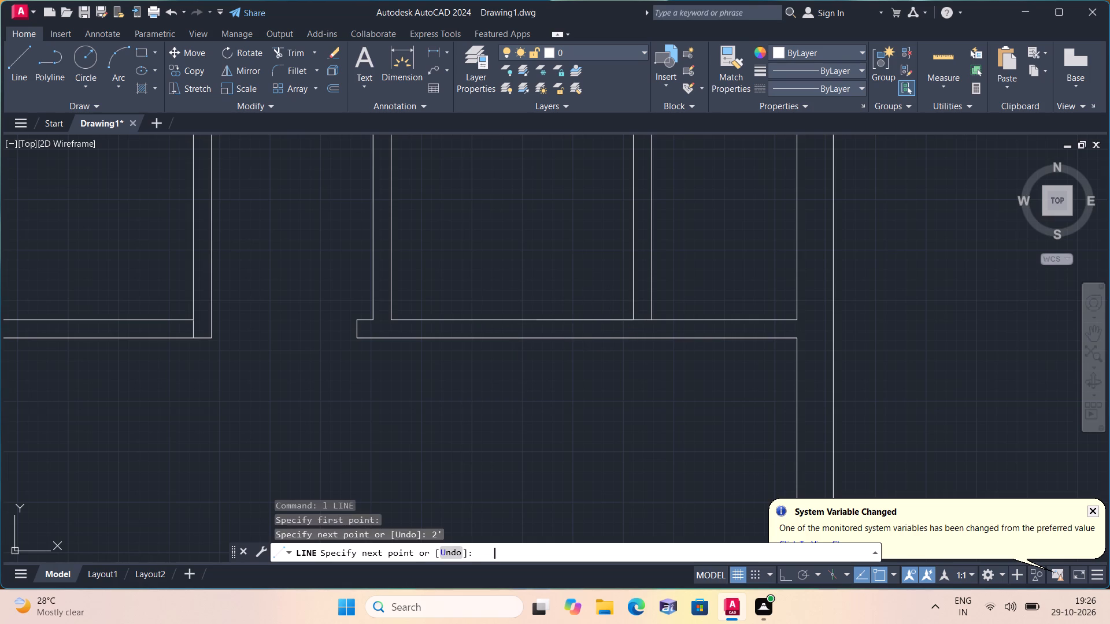
{"action": "left_click", "coordinate": [538, 336]}
{"action": "key", "text": "space"}
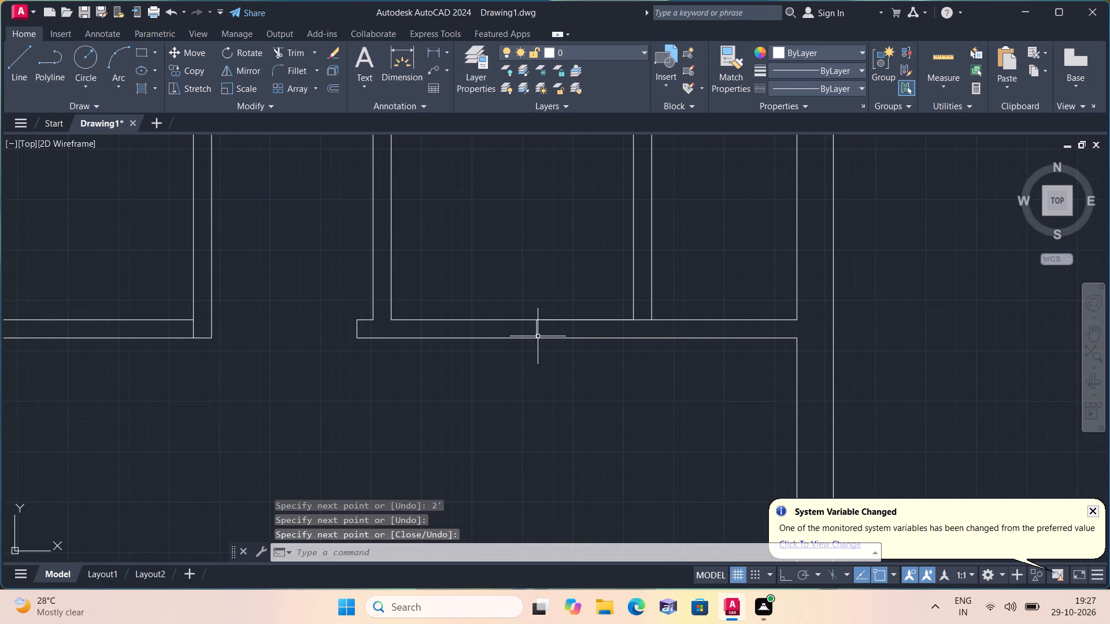
With Ortho on, continue both lines of the right small-room partition down across the horizontal partition to its lower line.
{"action": "key", "text": "F8"}
{"action": "key", "text": "space"}
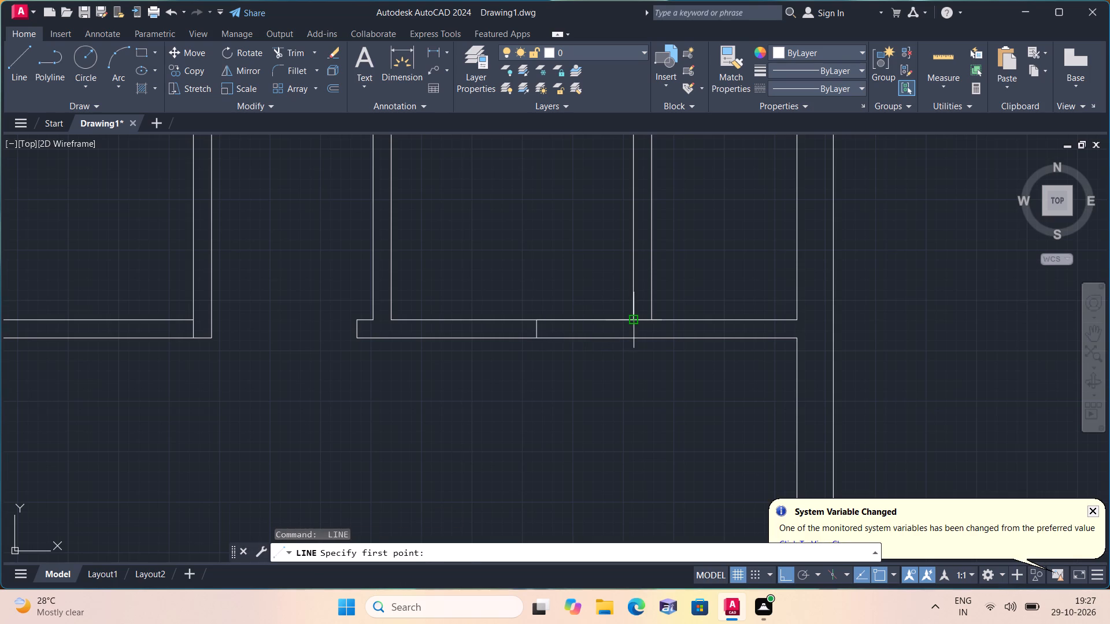
{"action": "left_click", "coordinate": [633, 317]}
{"action": "left_click", "coordinate": [635, 339]}
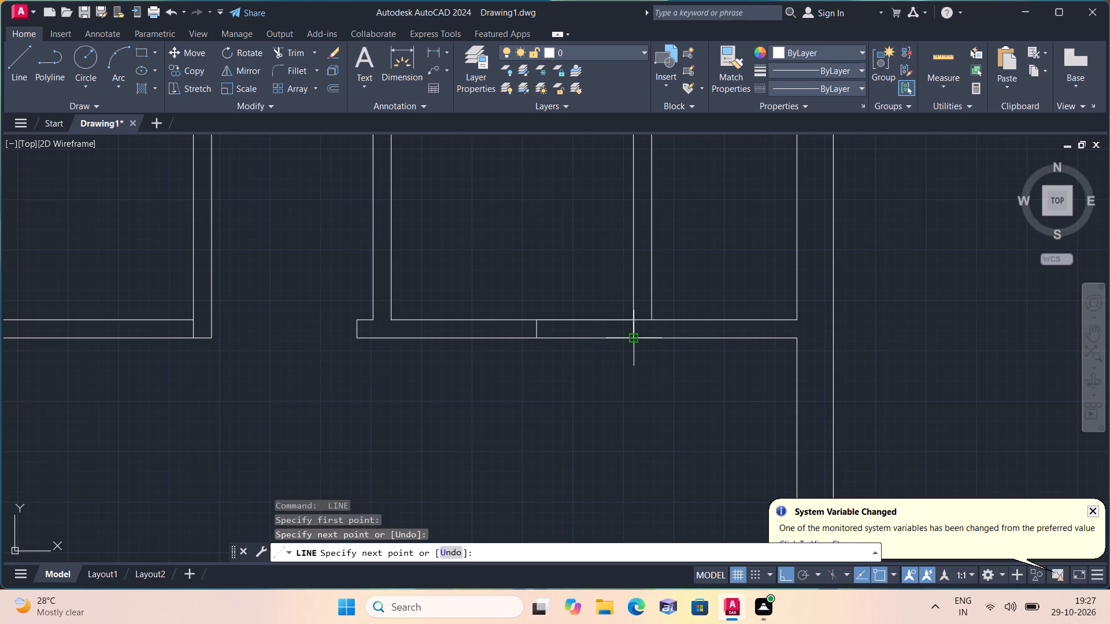
{"action": "key", "text": "space"}
{"action": "key", "text": "space"}
{"action": "left_click", "coordinate": [653, 323]}
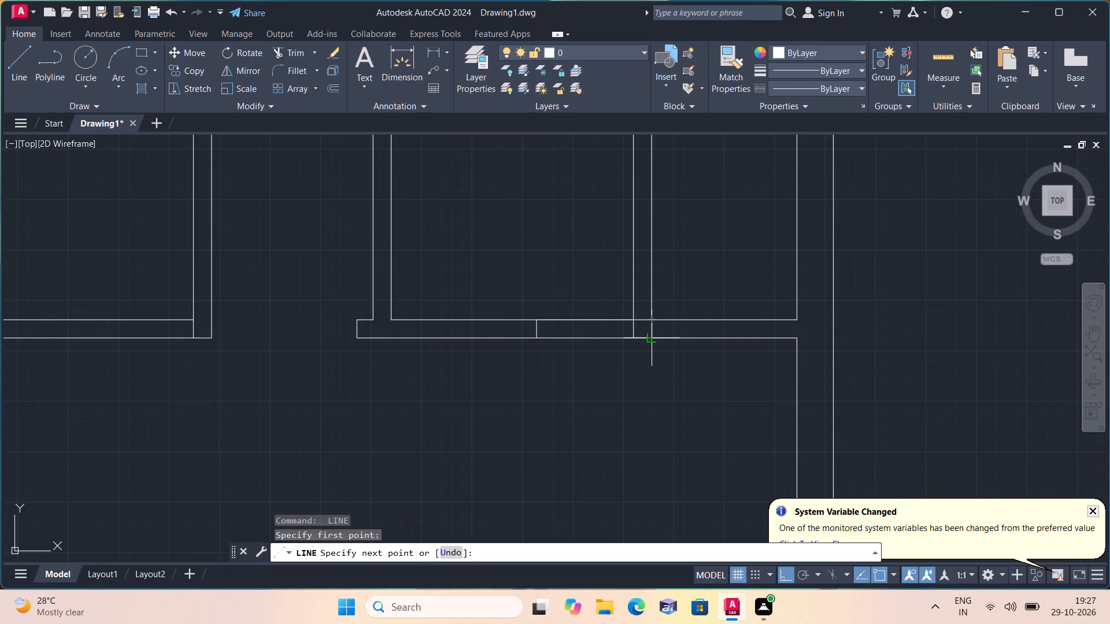
{"action": "left_click", "coordinate": [654, 339]}
{"action": "key", "text": "space"}
Trim both wall lines within the marked 2' opening and the upper line stub between the right partition's two lines.
{"action": "type", "text": "trim"}
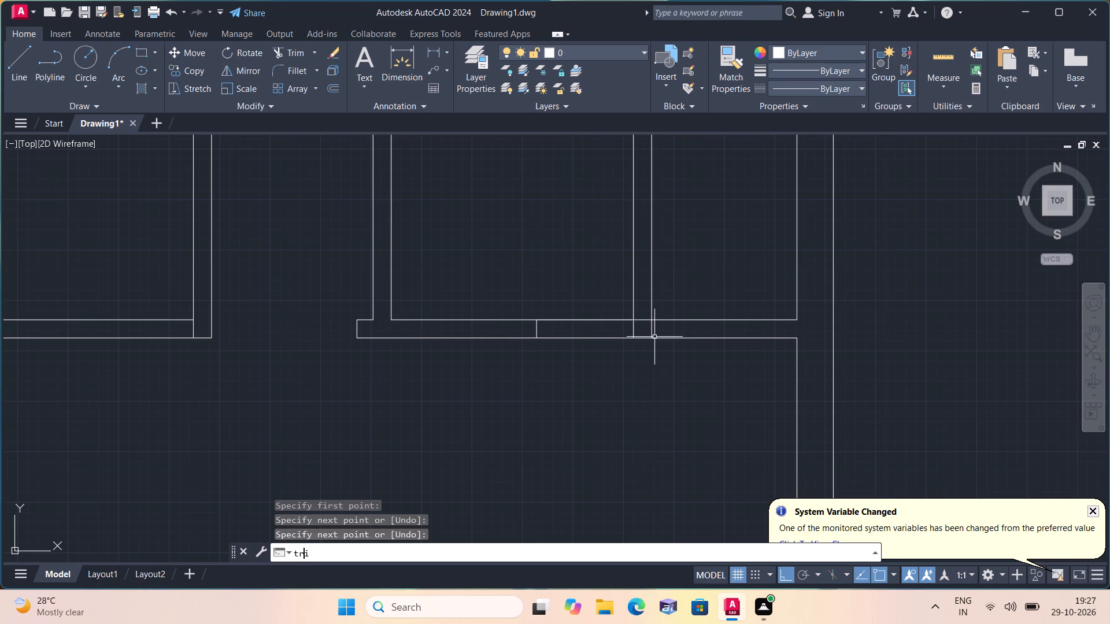
{"action": "key", "text": "space"}
{"action": "left_click_drag", "start_coordinate": [593, 290], "coordinate": [613, 387]}
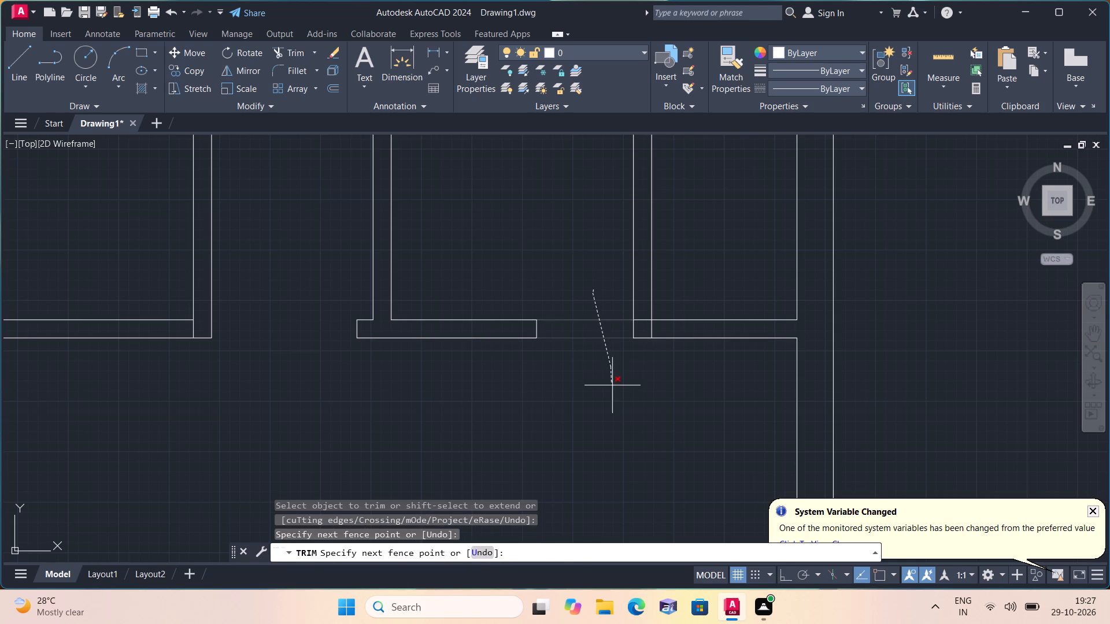
{"action": "left_click", "coordinate": [645, 319]}
{"action": "key", "text": "space"}
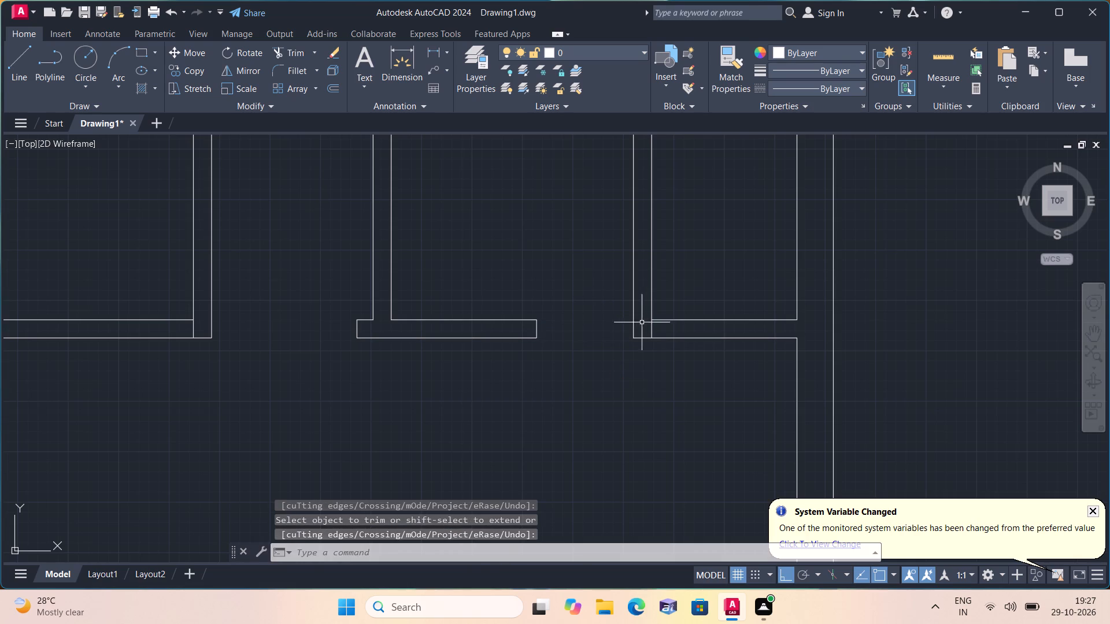
Cut a 2' opening in the horizontal partition, rightward from the right small-room partition's right face, closed by a jamb line.
{"action": "key", "text": "l"}
{"action": "key", "text": "space"}
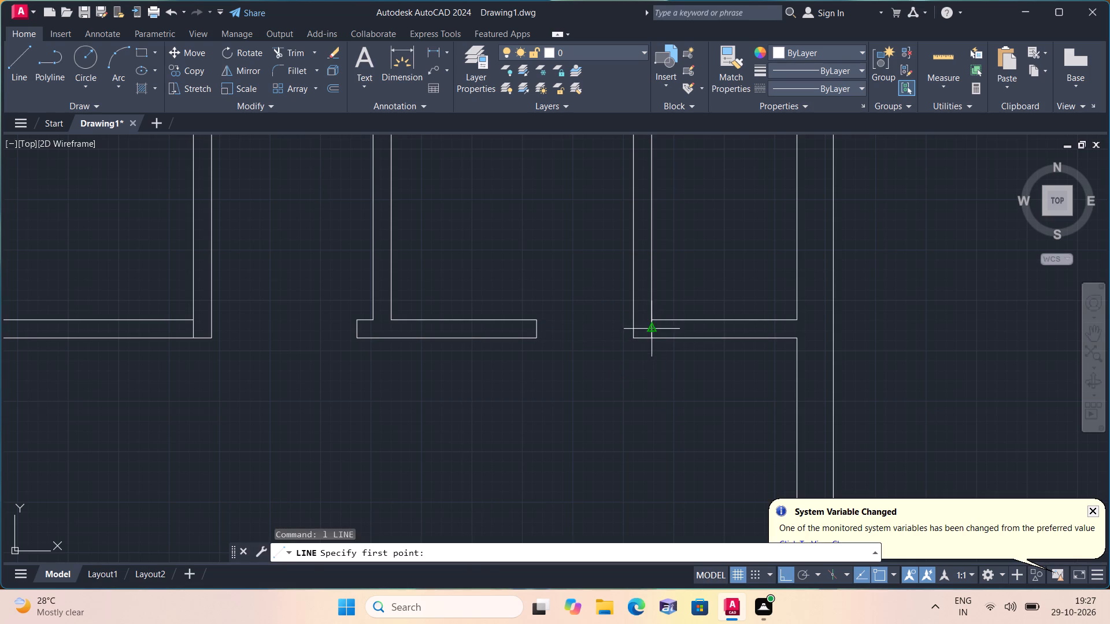
{"action": "left_click", "coordinate": [650, 320]}
{"action": "type", "text": "2'"}
{"action": "key", "text": "space"}
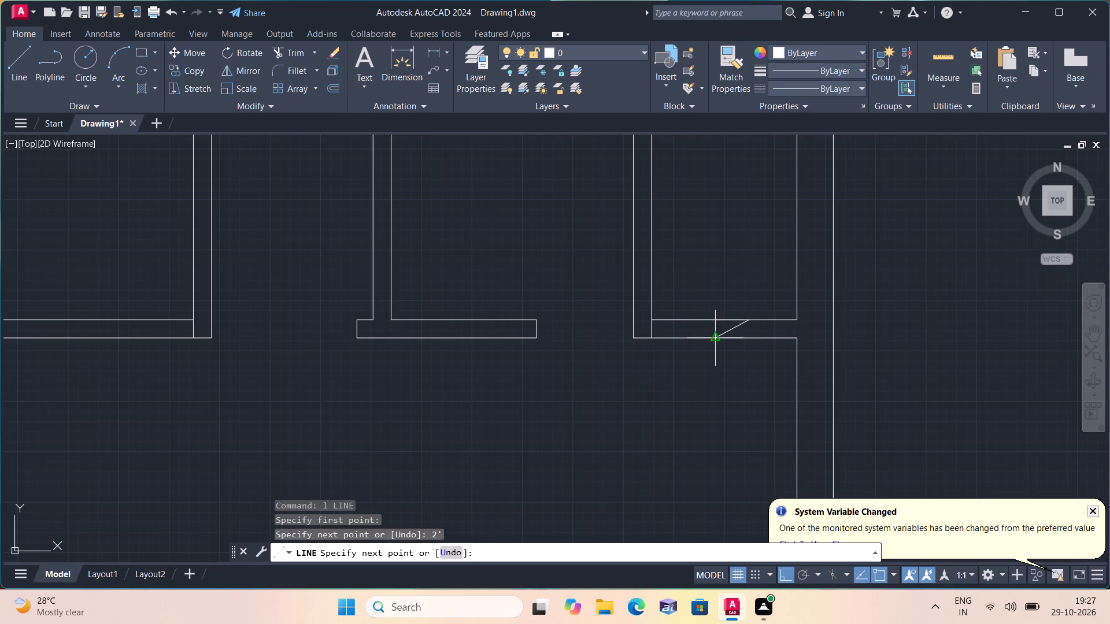
{"action": "left_click", "coordinate": [749, 336]}
{"action": "key", "text": "space"}
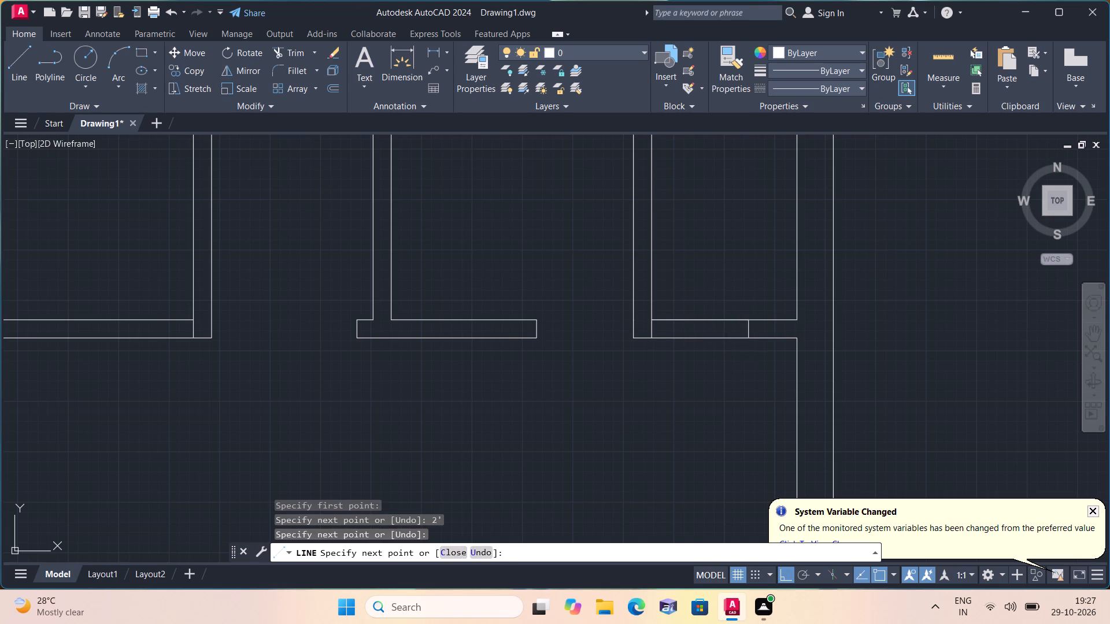
{"action": "type", "text": "trim"}
{"action": "key", "text": "space"}
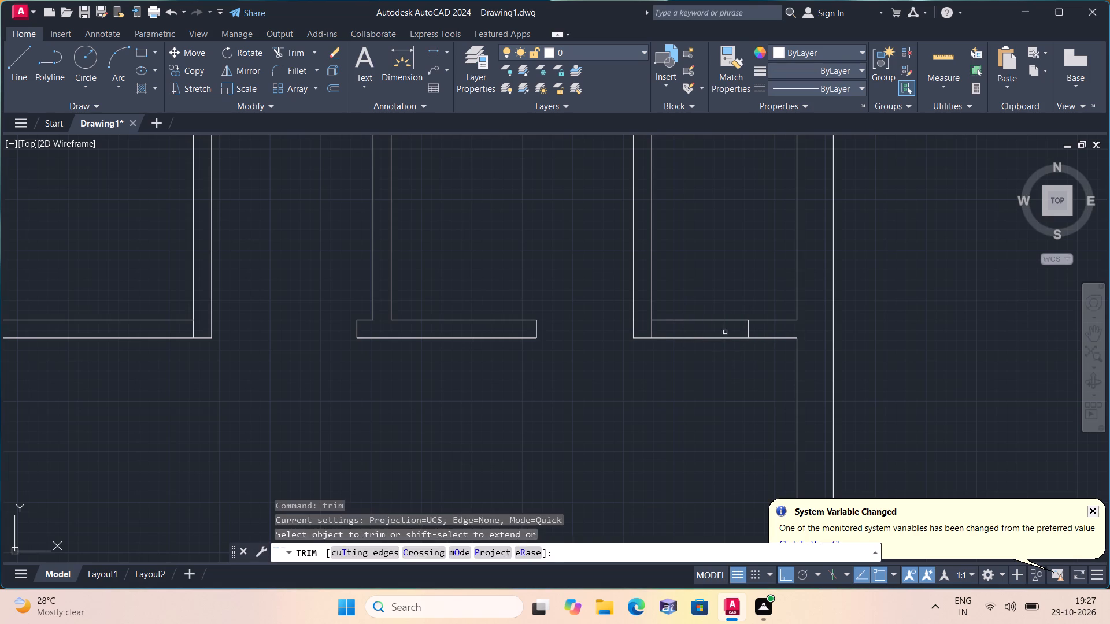
{"action": "left_click_drag", "start_coordinate": [700, 296], "coordinate": [695, 394]}
{"action": "key", "text": "space"}
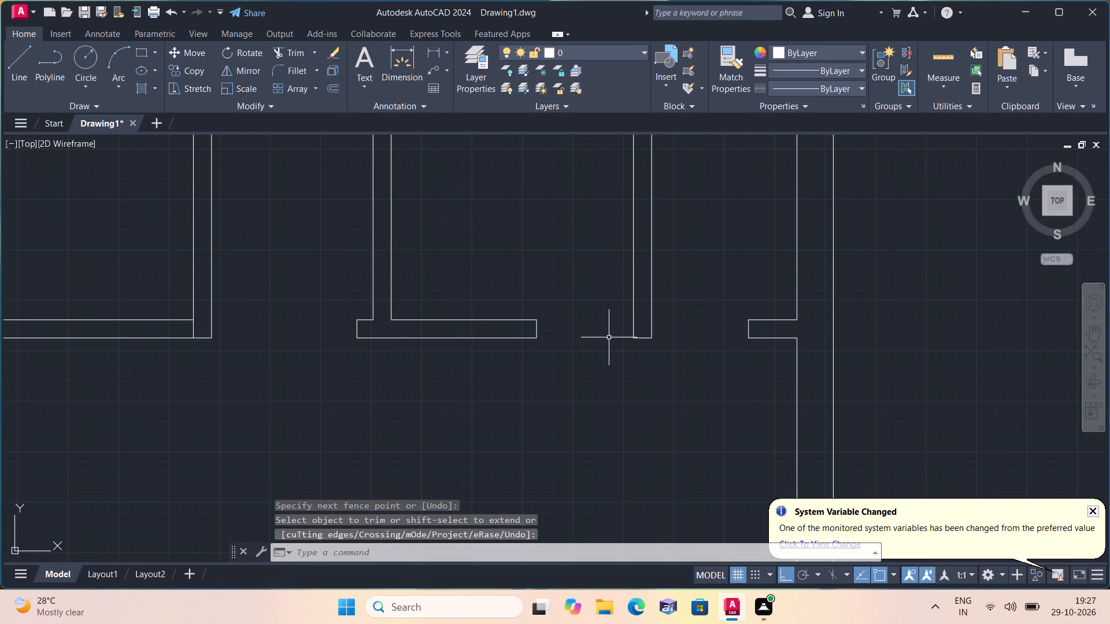
Remove the small rooms' upper horizontal wall between the central partition and left small-room partition, using a closing line continued from the latter's left face.
{"action": "scroll", "coordinate": [621, 336], "scroll_direction": "down", "scroll_amount": 2}
{"action": "middle_click_drag", "start_coordinate": [568, 284], "coordinate": [593, 326]}
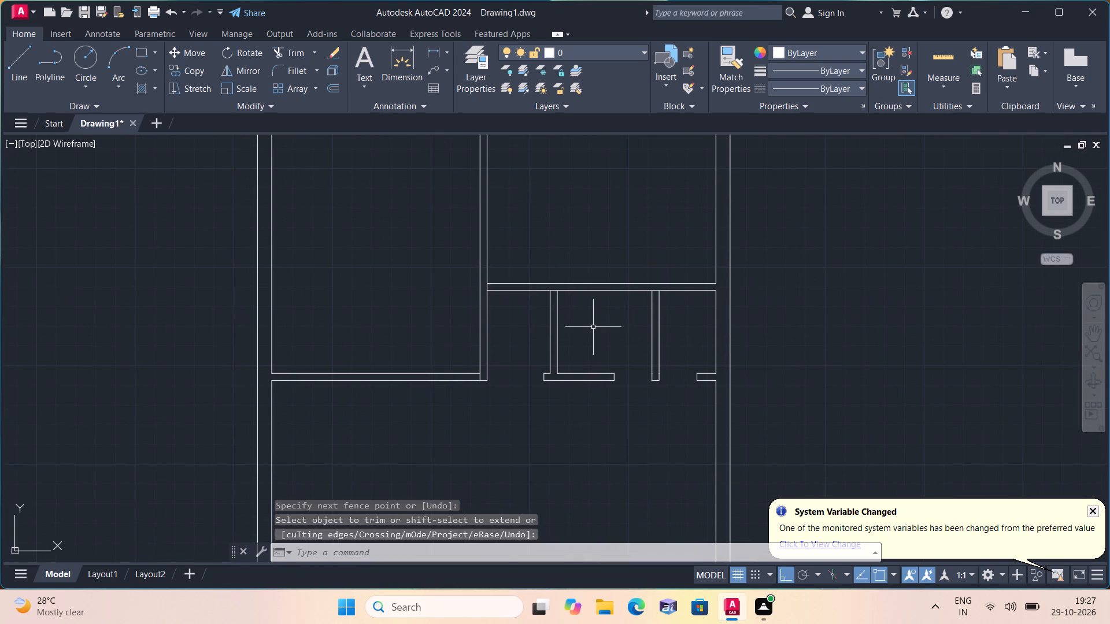
{"action": "key", "text": "space"}
{"action": "scroll", "coordinate": [551, 296], "scroll_direction": "up", "scroll_amount": 1}
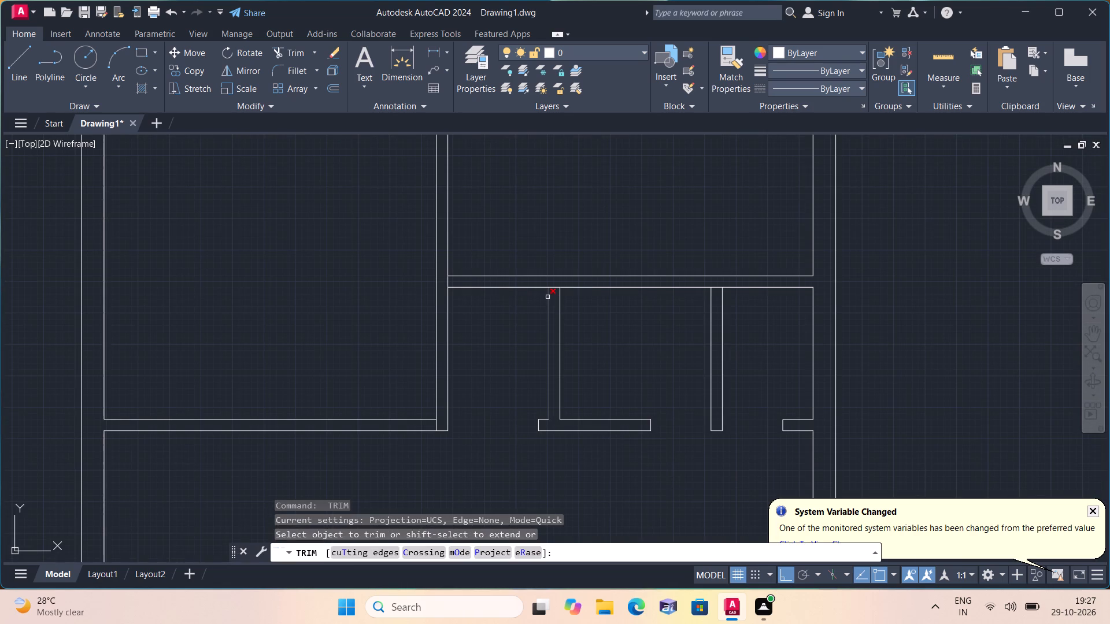
{"action": "key", "text": "Escape"}
{"action": "key", "text": "l"}
{"action": "key", "text": "space"}
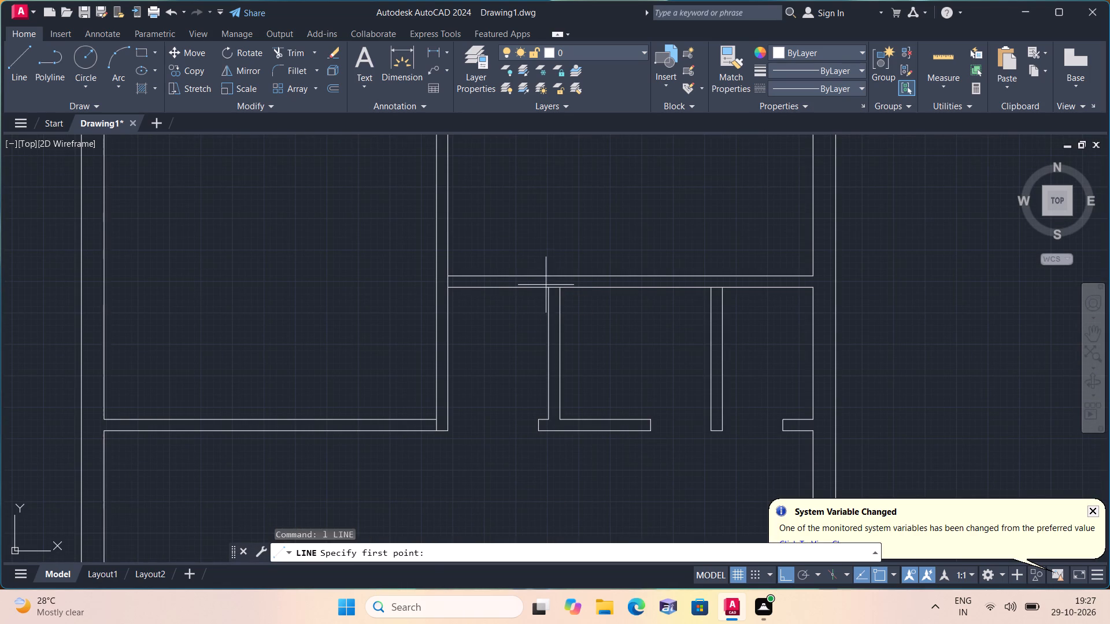
{"action": "left_click", "coordinate": [549, 289]}
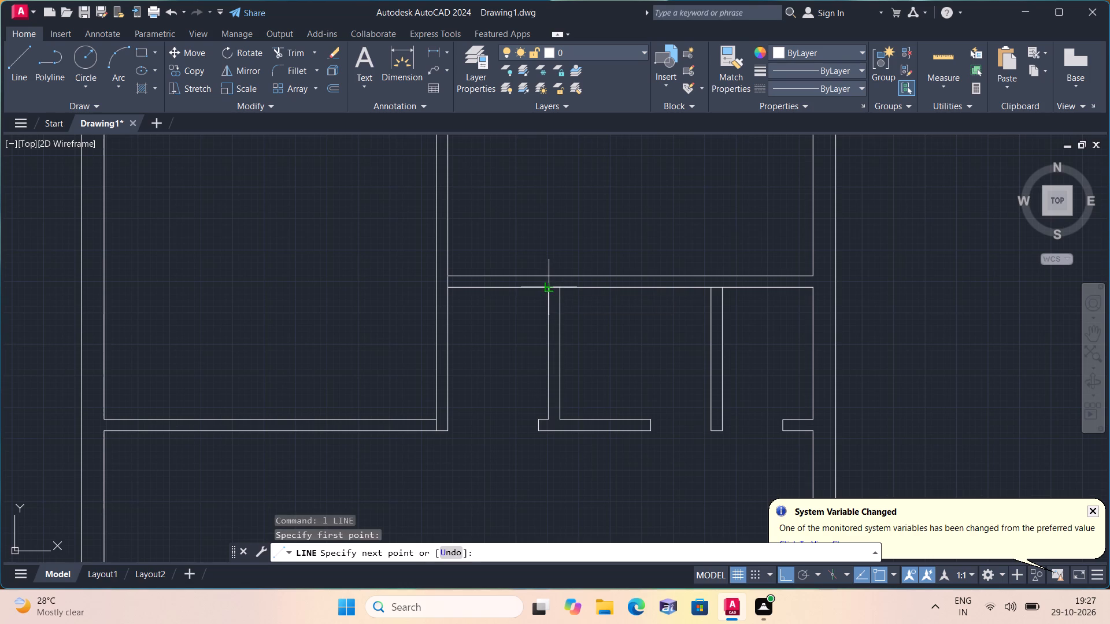
{"action": "left_click", "coordinate": [549, 271]}
{"action": "key", "text": "space"}
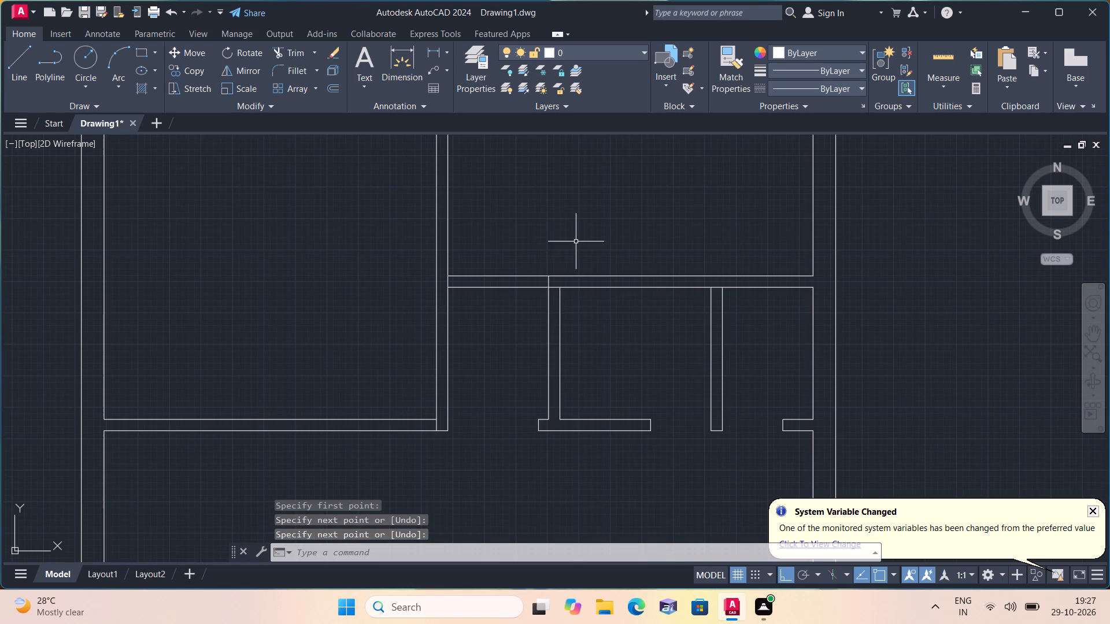
{"action": "type", "text": "trim"}
{"action": "key", "text": "space"}
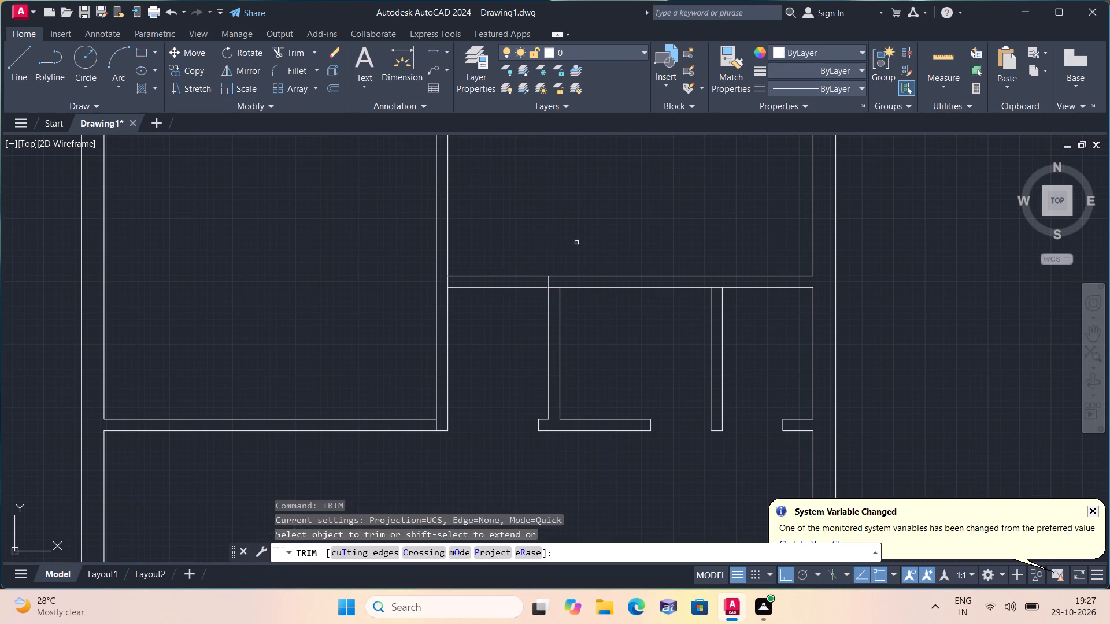
{"action": "left_click_drag", "start_coordinate": [528, 228], "coordinate": [514, 329]}
Trim the short closing line and the upper wall's lower line between the two faces of both small-room partitions.
{"action": "scroll", "coordinate": [552, 287], "scroll_direction": "up", "scroll_amount": 2}
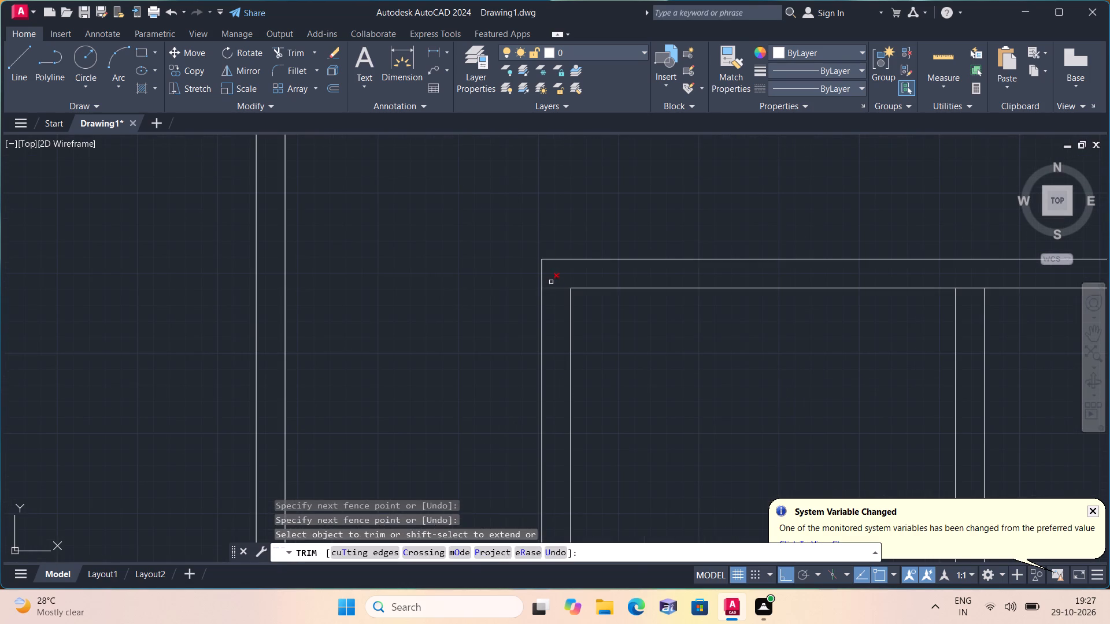
{"action": "left_click", "coordinate": [550, 276]}
{"action": "left_click", "coordinate": [535, 278]}
{"action": "left_click_drag", "start_coordinate": [551, 286], "coordinate": [554, 295]}
{"action": "scroll", "coordinate": [590, 286], "scroll_direction": "down", "scroll_amount": 2}
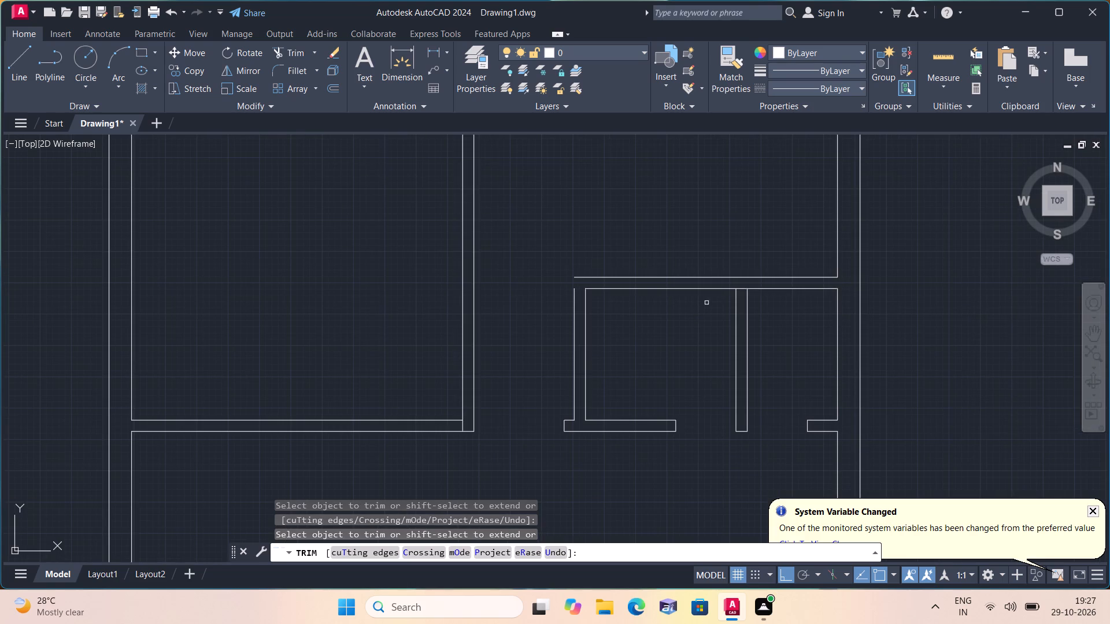
{"action": "left_click", "coordinate": [742, 289]}
{"action": "key", "text": "space"}
Mark a 3' opening in the left room's lower partition, leftward from the central vertical partition's left face, with a jamb line.
{"action": "scroll", "coordinate": [720, 257], "scroll_direction": "down", "scroll_amount": 3}
{"action": "middle_click_drag", "start_coordinate": [553, 331], "coordinate": [579, 273]}
{"action": "scroll", "coordinate": [552, 328], "scroll_direction": "down", "scroll_amount": 1}
{"action": "scroll", "coordinate": [579, 273], "scroll_direction": "up", "scroll_amount": 1}
{"action": "key", "text": "l"}
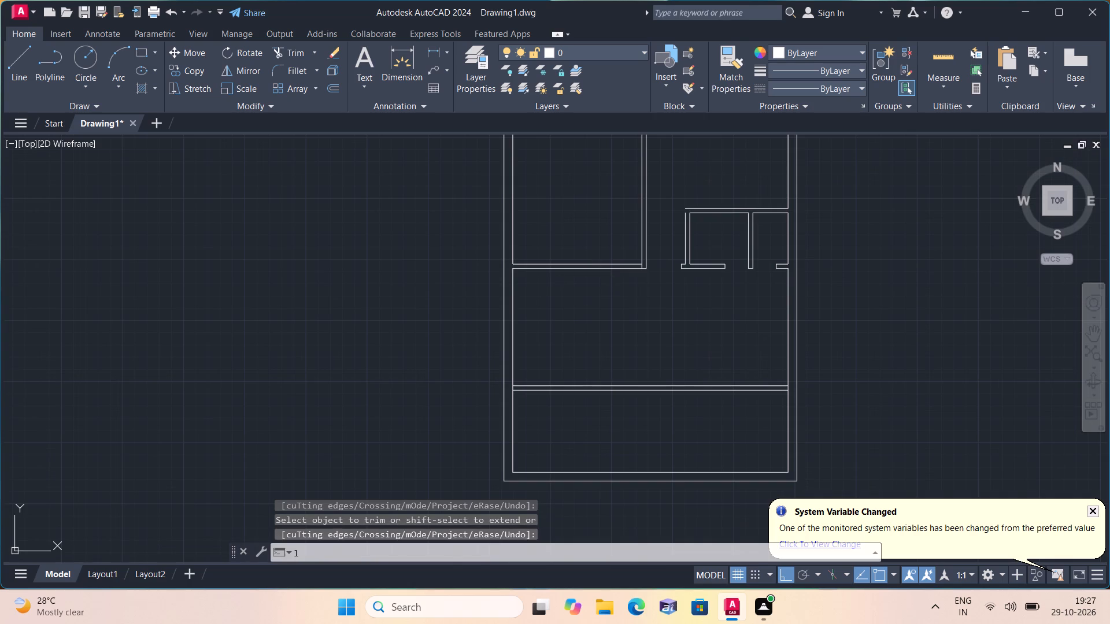
{"action": "key", "text": "space"}
{"action": "scroll", "coordinate": [621, 267], "scroll_direction": "up", "scroll_amount": 2}
{"action": "left_click", "coordinate": [671, 262]}
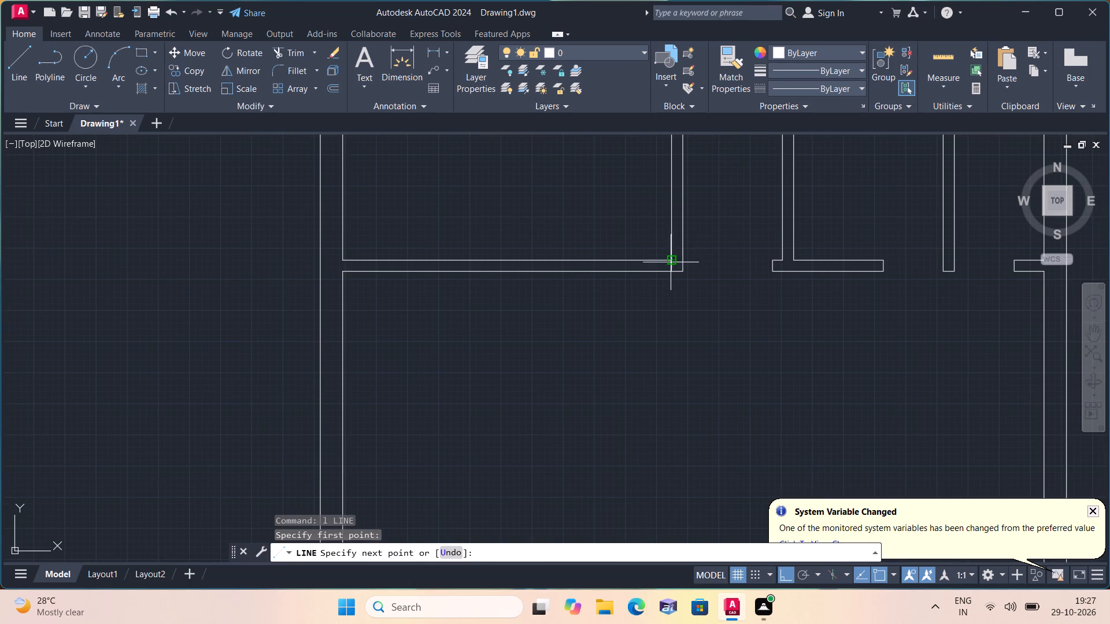
{"action": "type", "text": "3'"}
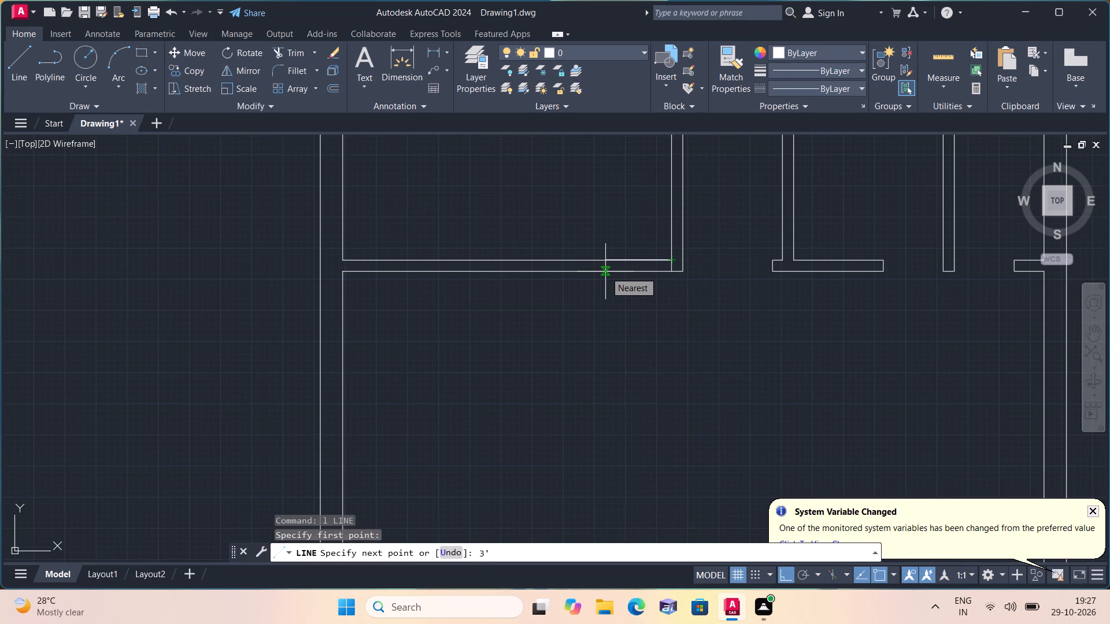
{"action": "key", "text": "space"}
{"action": "left_click", "coordinate": [582, 276]}
{"action": "key", "text": "space"}
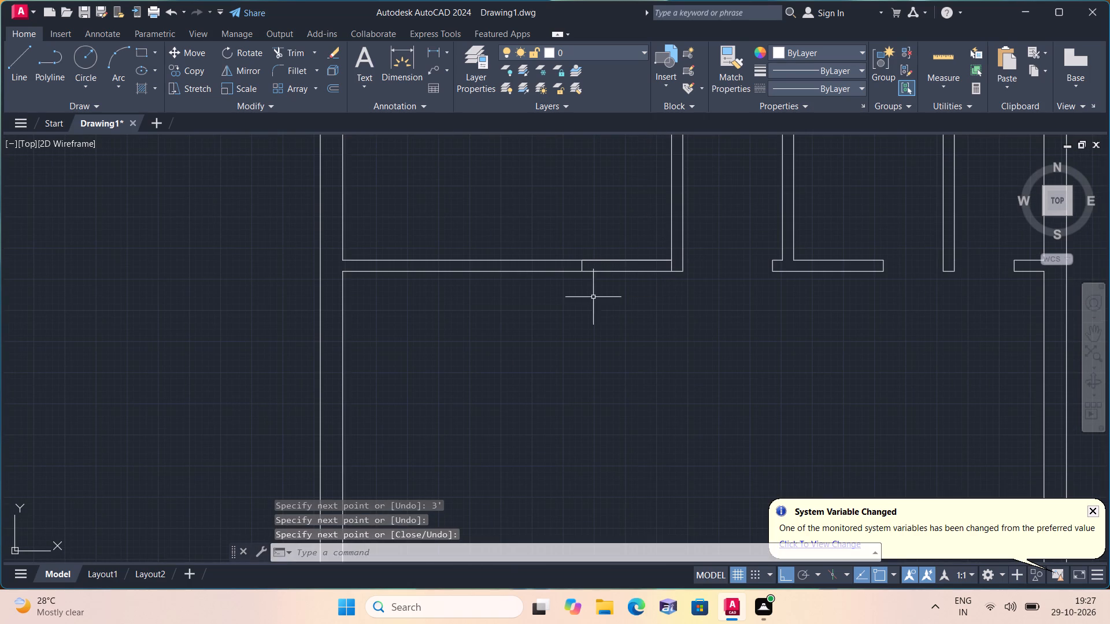
Trim both wall lines between the new jamb and the central vertical partition to clear the 3' opening.
{"action": "type", "text": "trim"}
{"action": "key", "text": "space"}
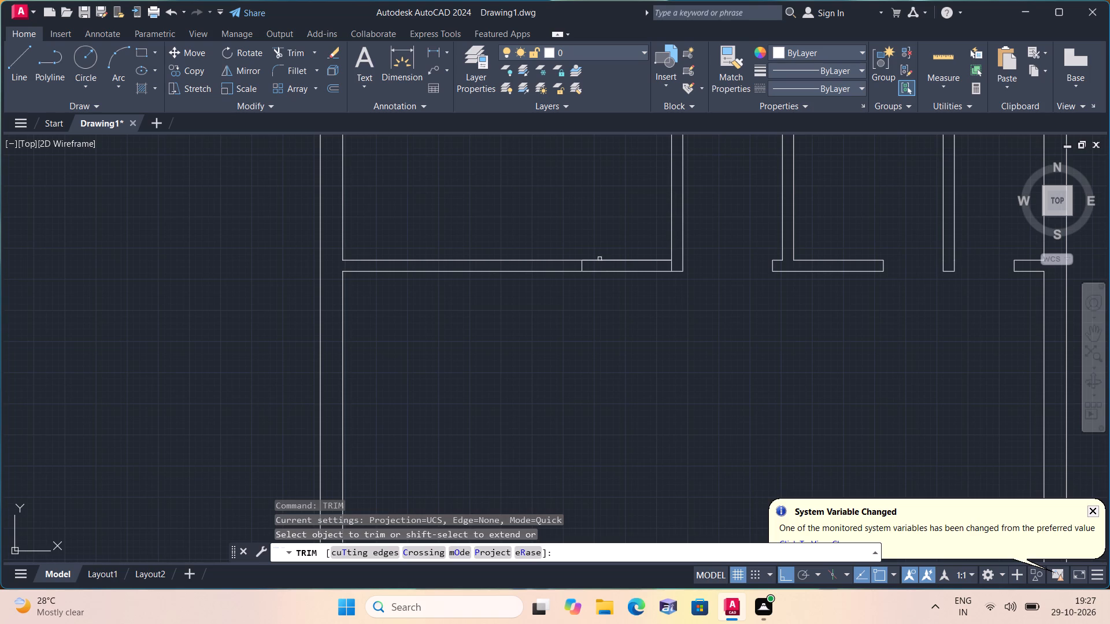
{"action": "left_click_drag", "start_coordinate": [591, 223], "coordinate": [626, 335]}
{"action": "key", "text": "space"}
{"action": "scroll", "coordinate": [615, 344], "scroll_direction": "down", "scroll_amount": 1}
{"action": "middle_click_drag", "start_coordinate": [615, 344], "coordinate": [617, 287]}
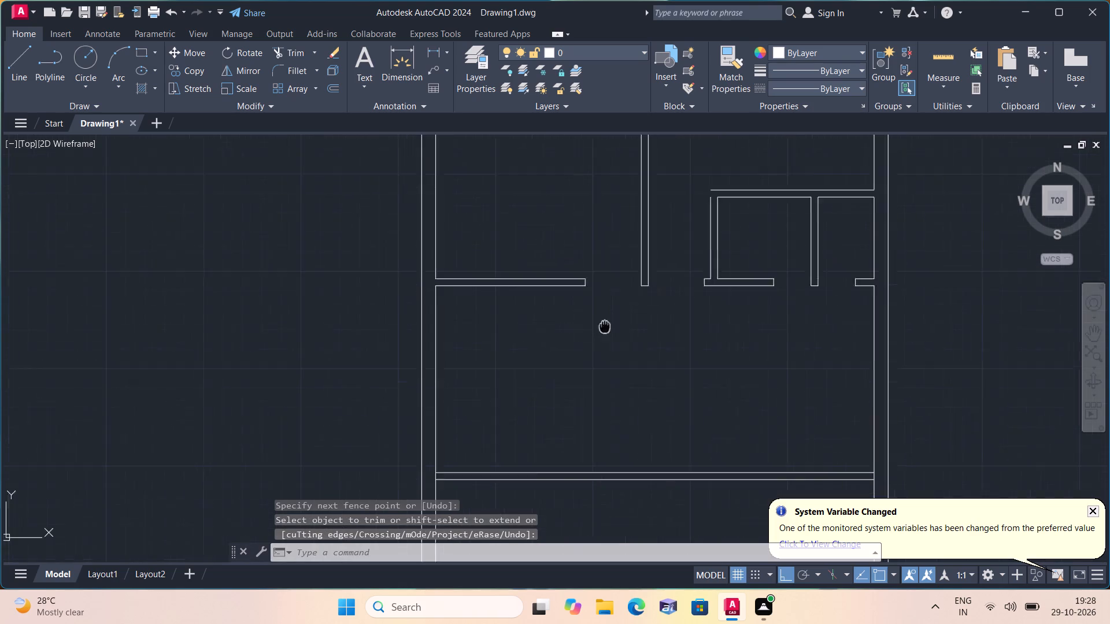
Trim the left outer wall's inner line between the two faces of the long lower horizontal partition.
{"action": "middle_click_drag", "start_coordinate": [617, 287], "coordinate": [627, 270]}
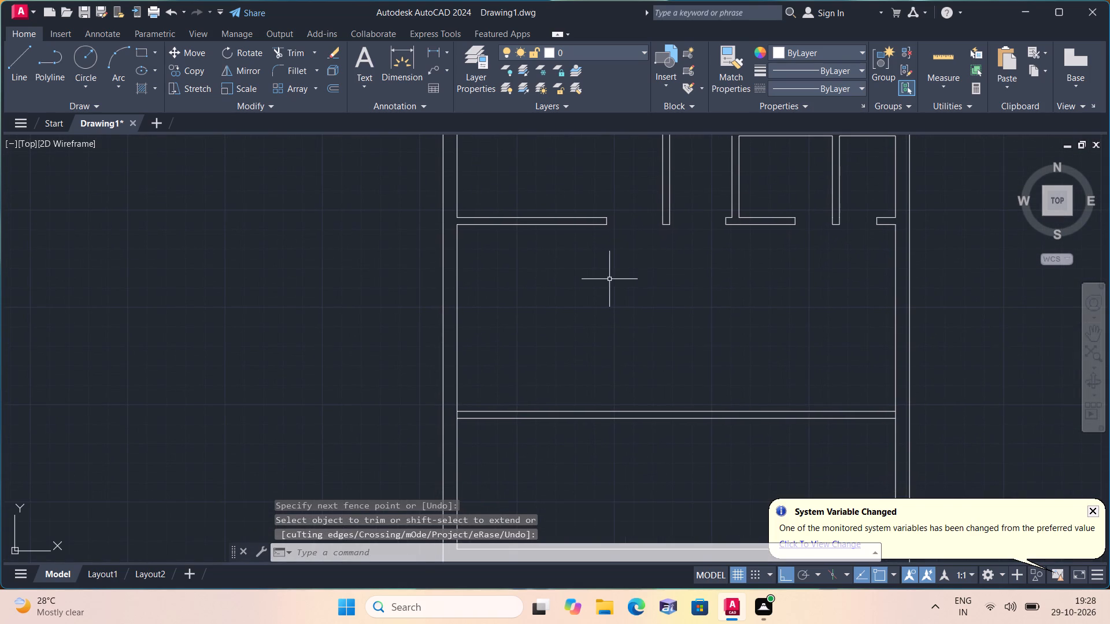
{"action": "key", "text": "space"}
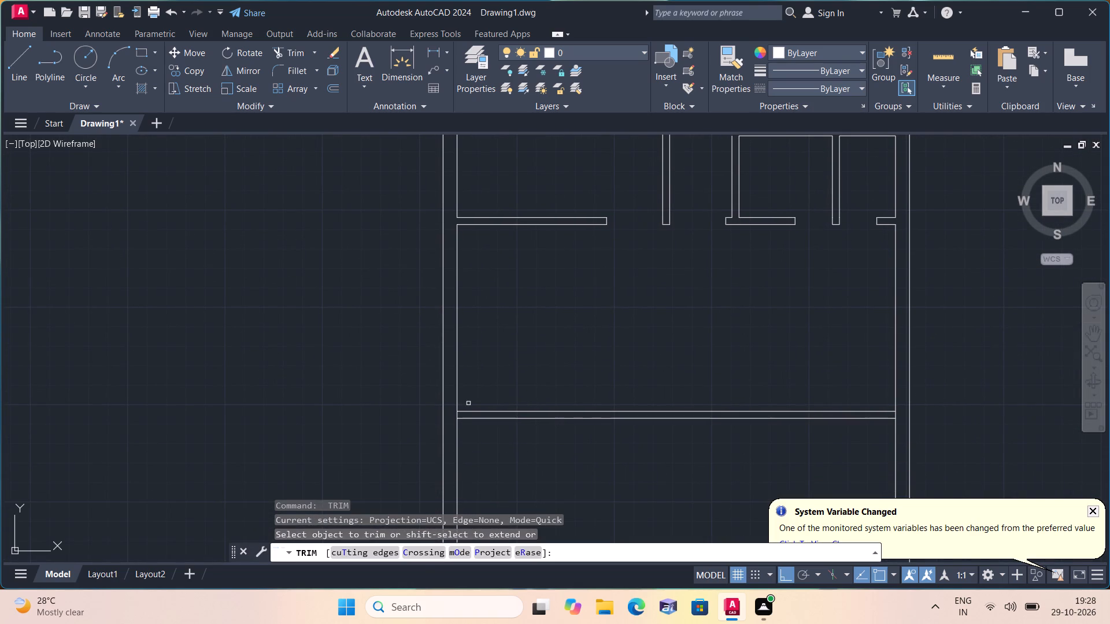
{"action": "scroll", "coordinate": [469, 407], "scroll_direction": "up", "scroll_amount": 1}
{"action": "left_click", "coordinate": [453, 419]}
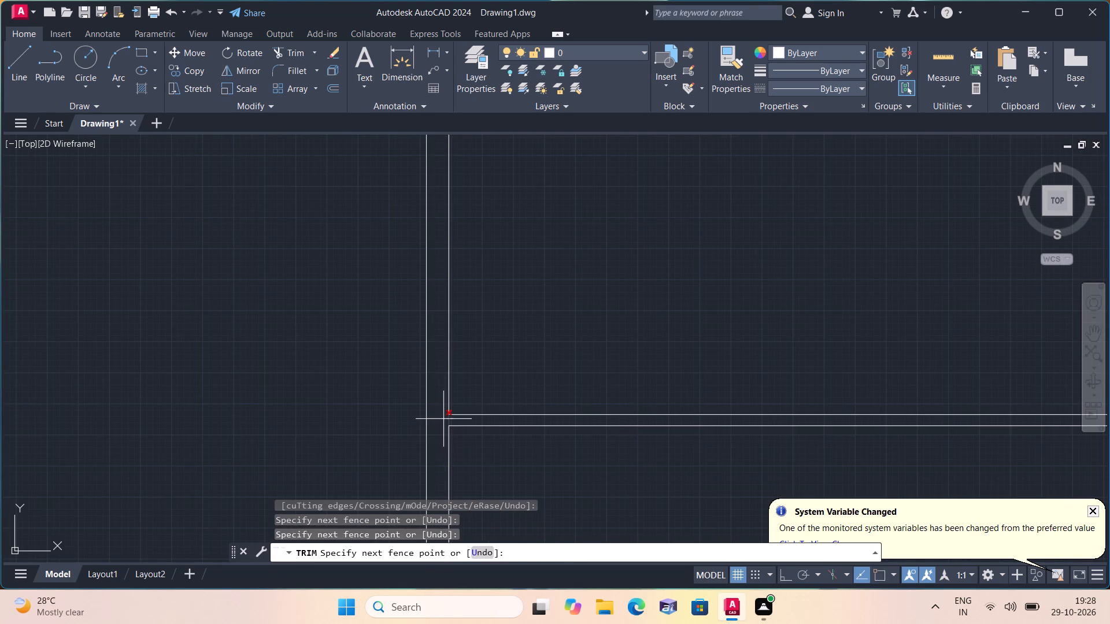
{"action": "left_click", "coordinate": [443, 419]}
{"action": "key", "text": "space"}
Draw a line continuing the long lower partition's bottom face across the right outer wall to its outer face.
{"action": "scroll", "coordinate": [436, 398], "scroll_direction": "down", "scroll_amount": 2}
{"action": "scroll", "coordinate": [584, 420], "scroll_direction": "down", "scroll_amount": 1}
{"action": "middle_click_drag", "start_coordinate": [582, 420], "coordinate": [536, 410]}
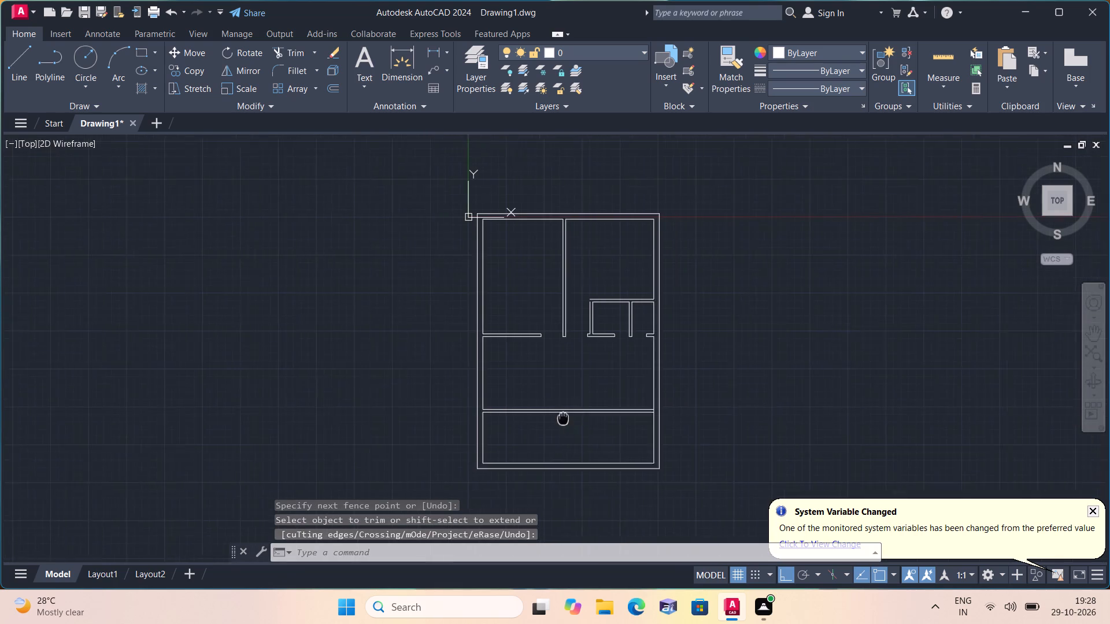
{"action": "middle_click_drag", "start_coordinate": [536, 410], "coordinate": [535, 410]}
{"action": "key", "text": "l"}
{"action": "key", "text": "space"}
{"action": "scroll", "coordinate": [575, 406], "scroll_direction": "up", "scroll_amount": 1}
{"action": "scroll", "coordinate": [664, 400], "scroll_direction": "up", "scroll_amount": 2}
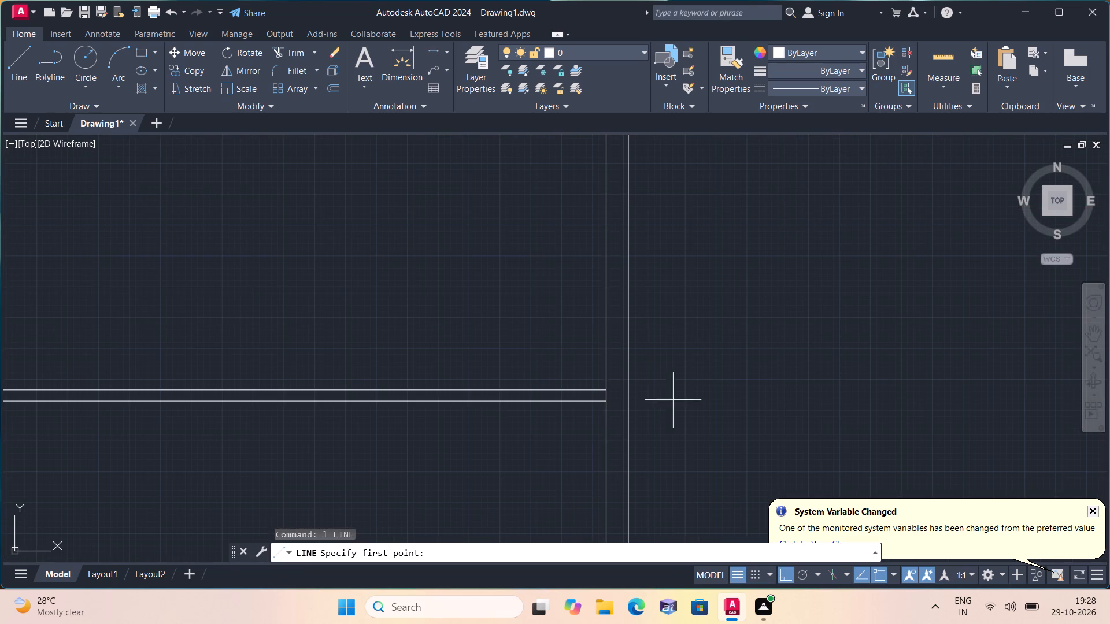
{"action": "left_click", "coordinate": [603, 400]}
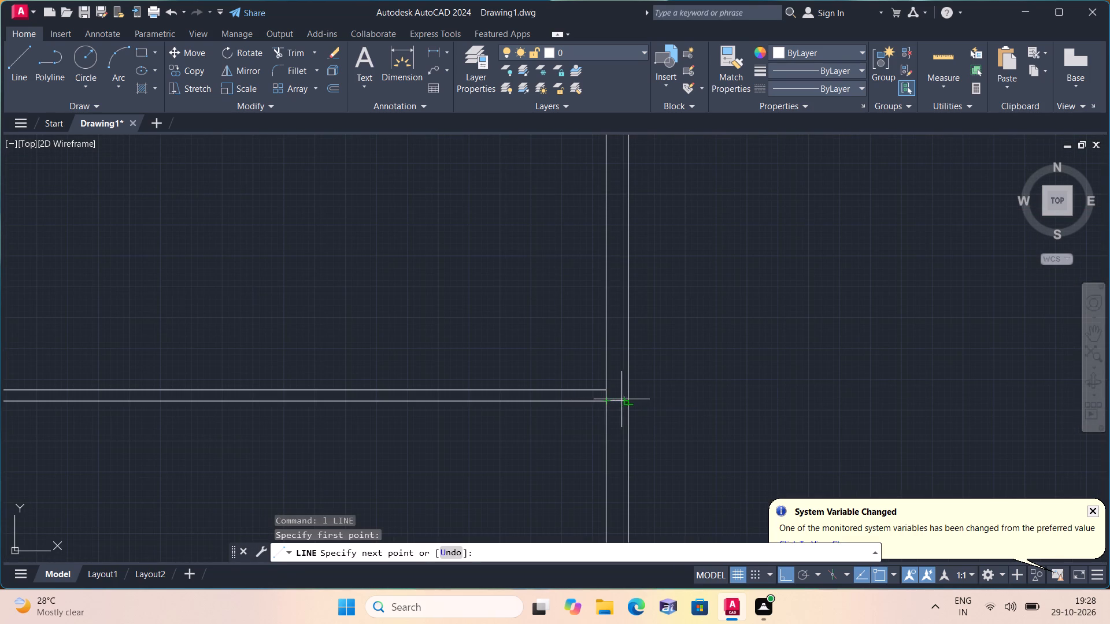
{"action": "left_click", "coordinate": [629, 399]}
{"action": "key", "text": "space"}
Mark a 3' opening in the long lower partition, leftward from the right outer wall's inner face, with a jamb line.
{"action": "key", "text": "space"}
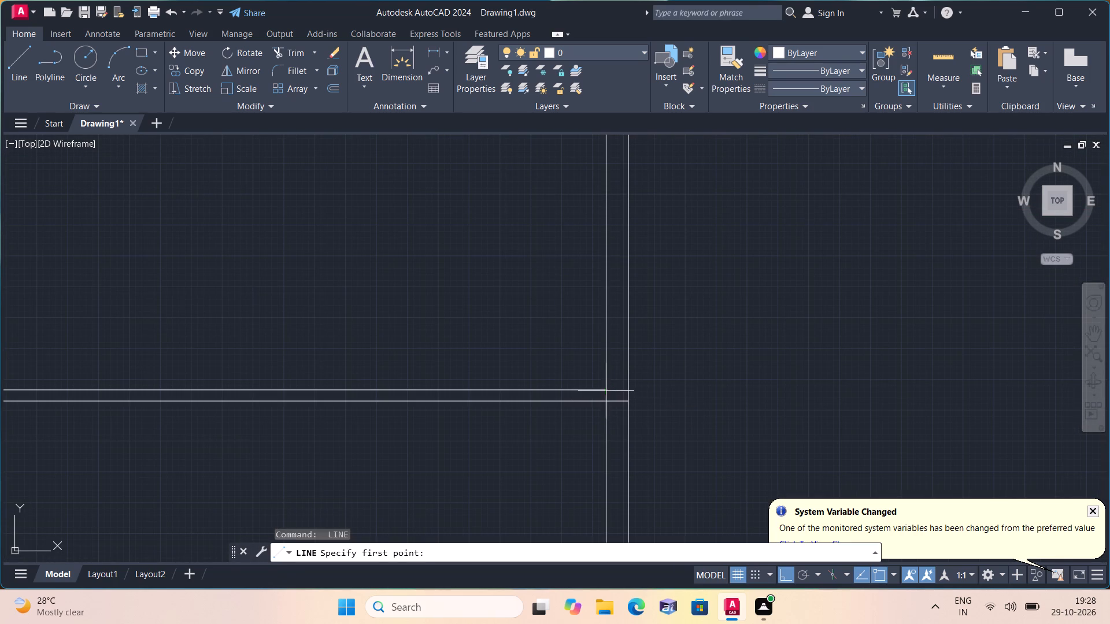
{"action": "left_click", "coordinate": [605, 389]}
{"action": "type", "text": "3'"}
{"action": "key", "text": "space"}
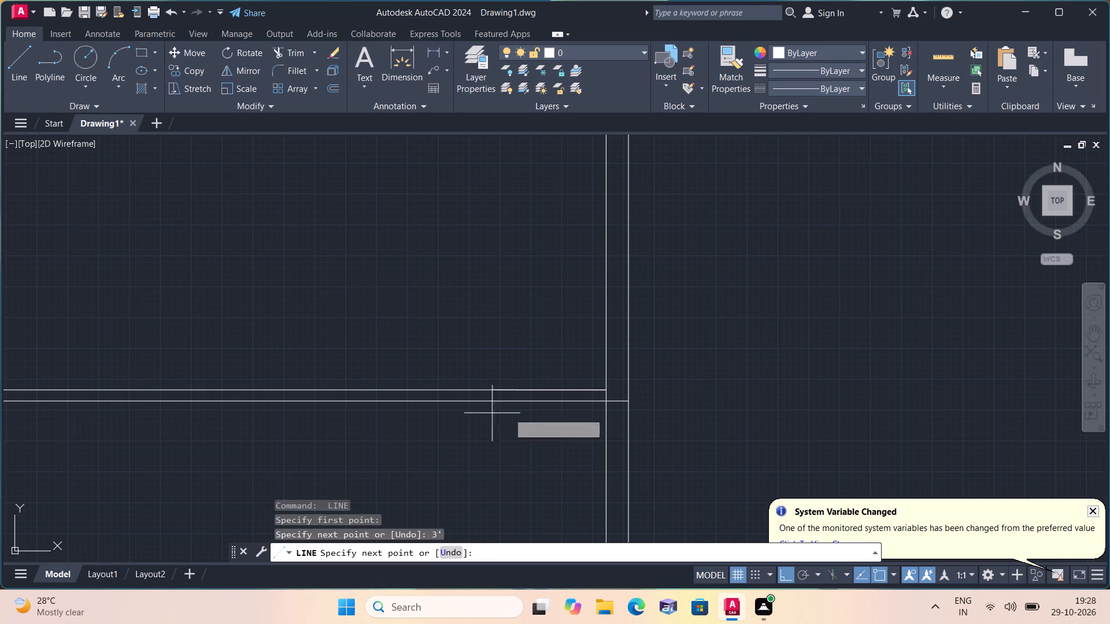
{"action": "left_click", "coordinate": [518, 401]}
{"action": "key", "text": "space"}
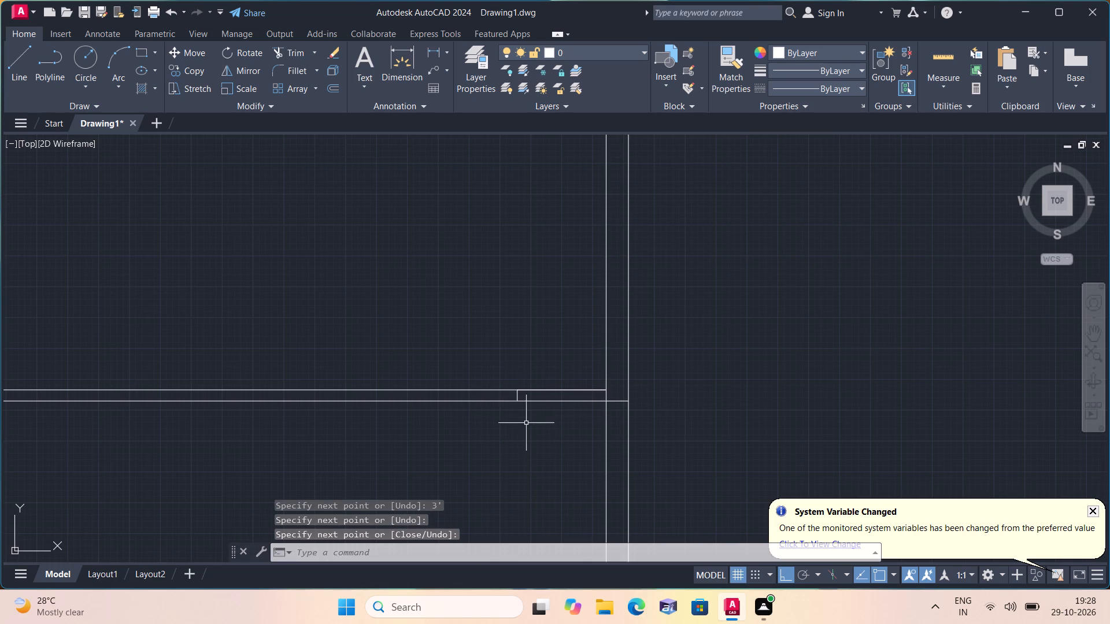
Trim the lower partition's lines between the new jamb and the right outer wall to clear the 3' opening.
{"action": "type", "text": "tr"}
{"action": "key", "text": "i"}
{"action": "key", "text": "m"}
{"action": "key", "text": "space"}
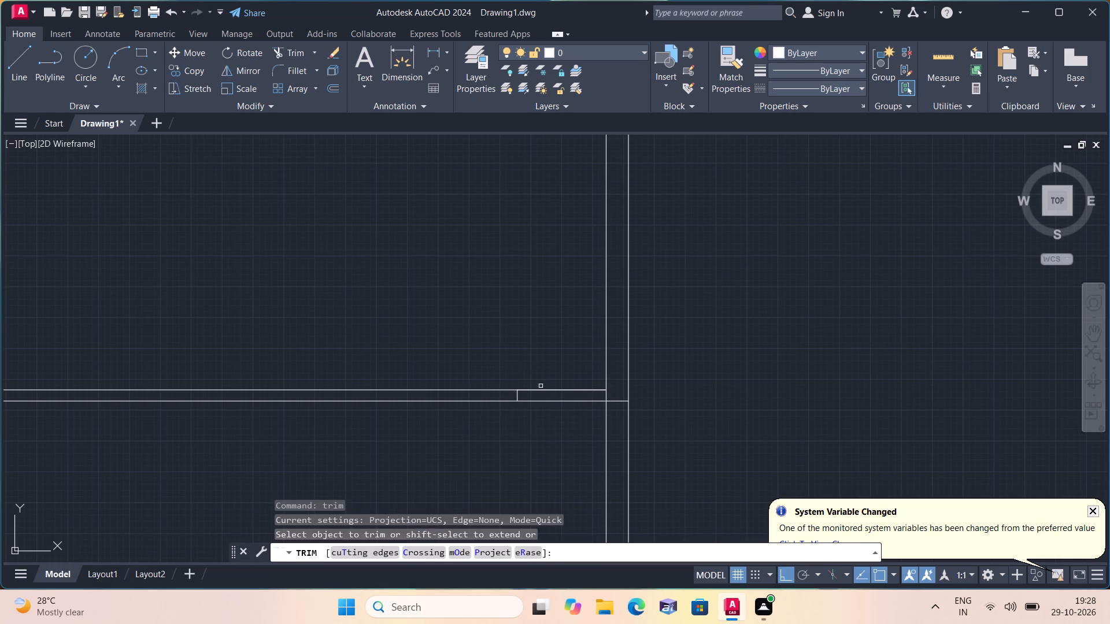
{"action": "left_click_drag", "start_coordinate": [550, 345], "coordinate": [567, 432]}
{"action": "key", "text": "space"}
Offset the left outer wall's inner face 6' rightward into the room above the long lower partition.
{"action": "scroll", "coordinate": [571, 415], "scroll_direction": "down", "scroll_amount": 2}
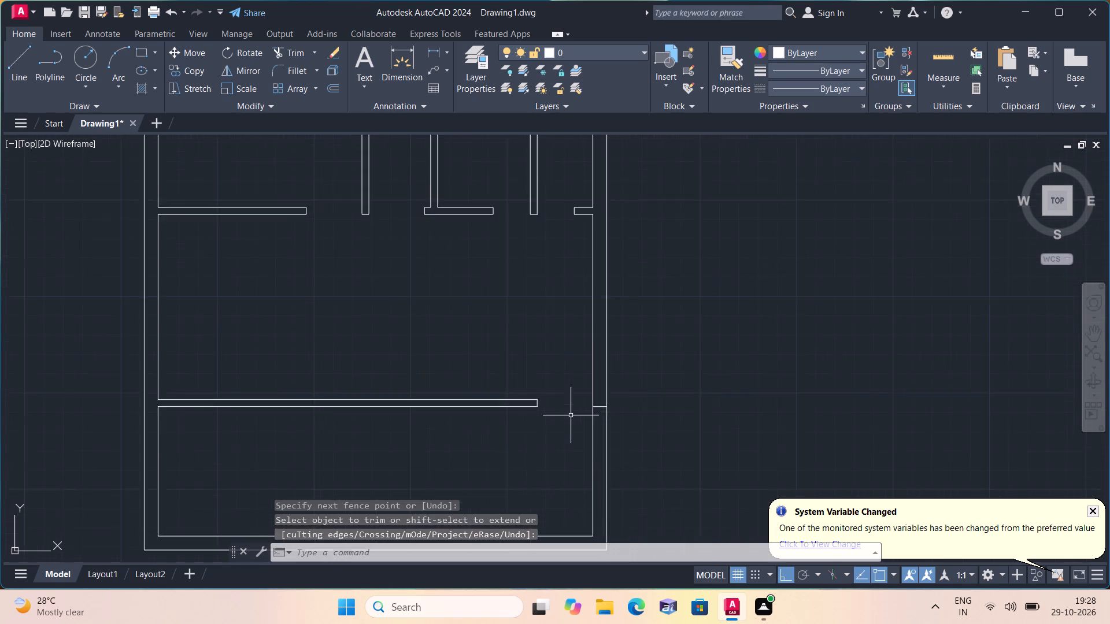
{"action": "middle_click_drag", "start_coordinate": [498, 408], "coordinate": [583, 402]}
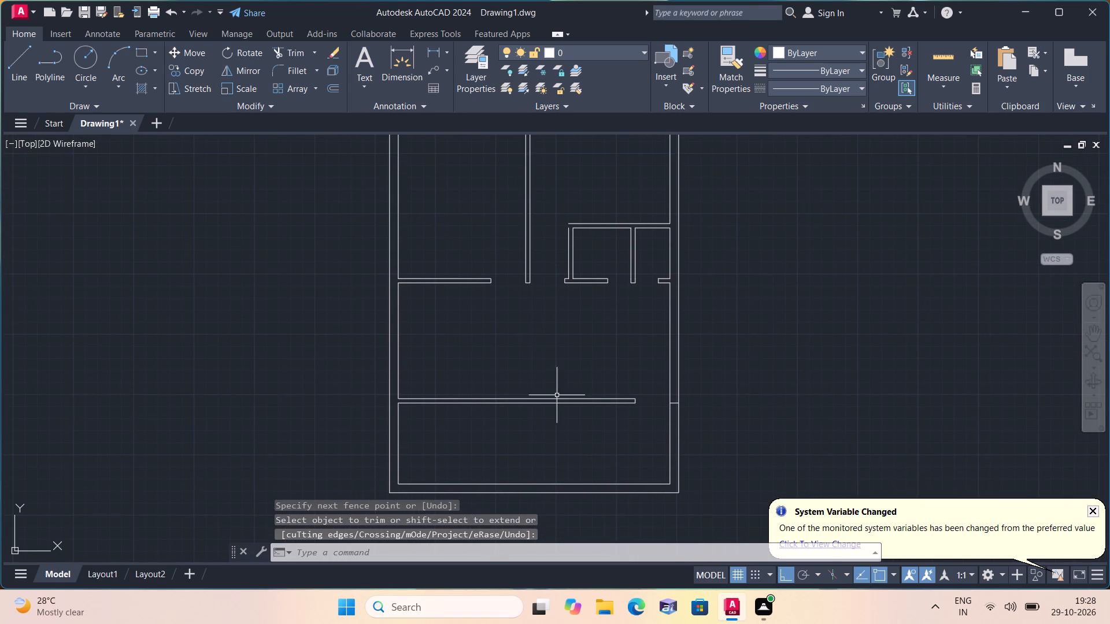
{"action": "middle_click_drag", "start_coordinate": [516, 353], "coordinate": [552, 393]}
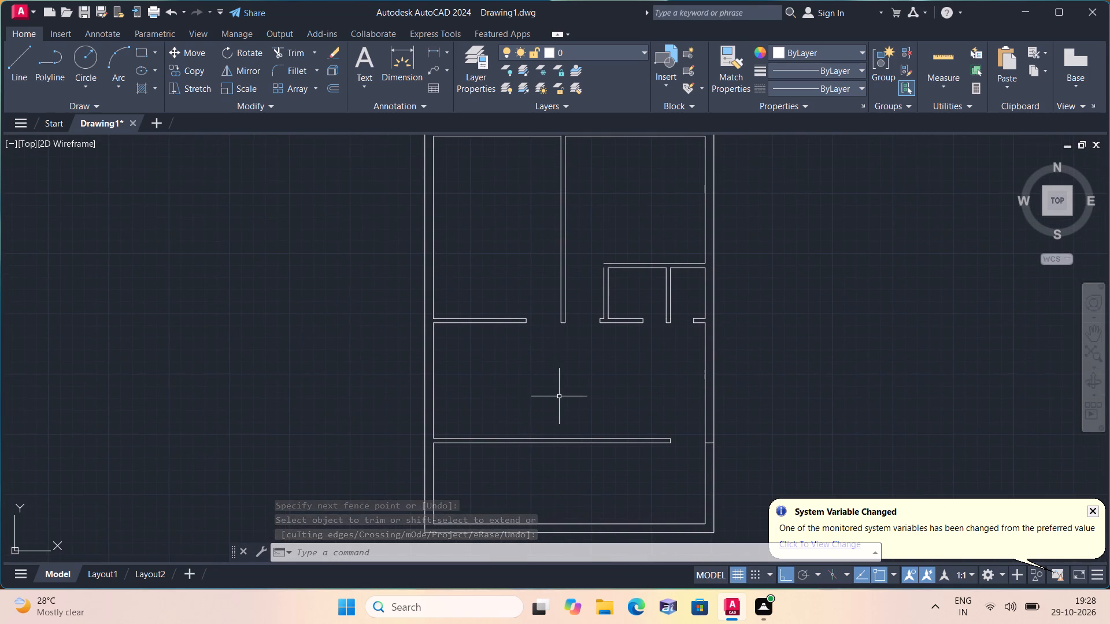
{"action": "type", "text": "offset"}
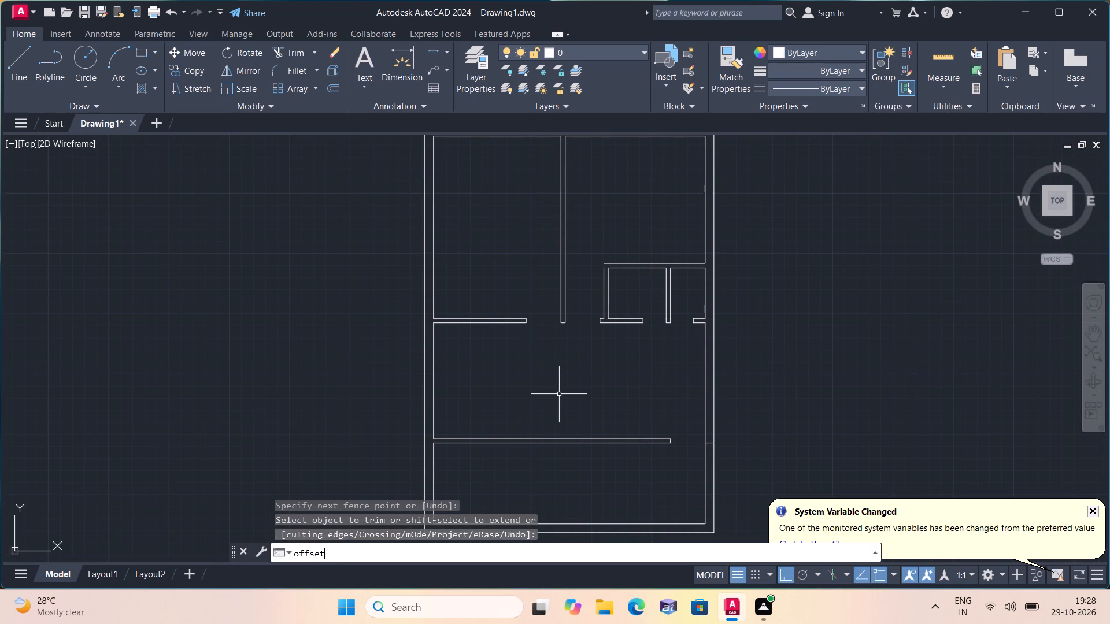
{"action": "key", "text": "space"}
{"action": "type", "text": "6'"}
{"action": "key", "text": "space"}
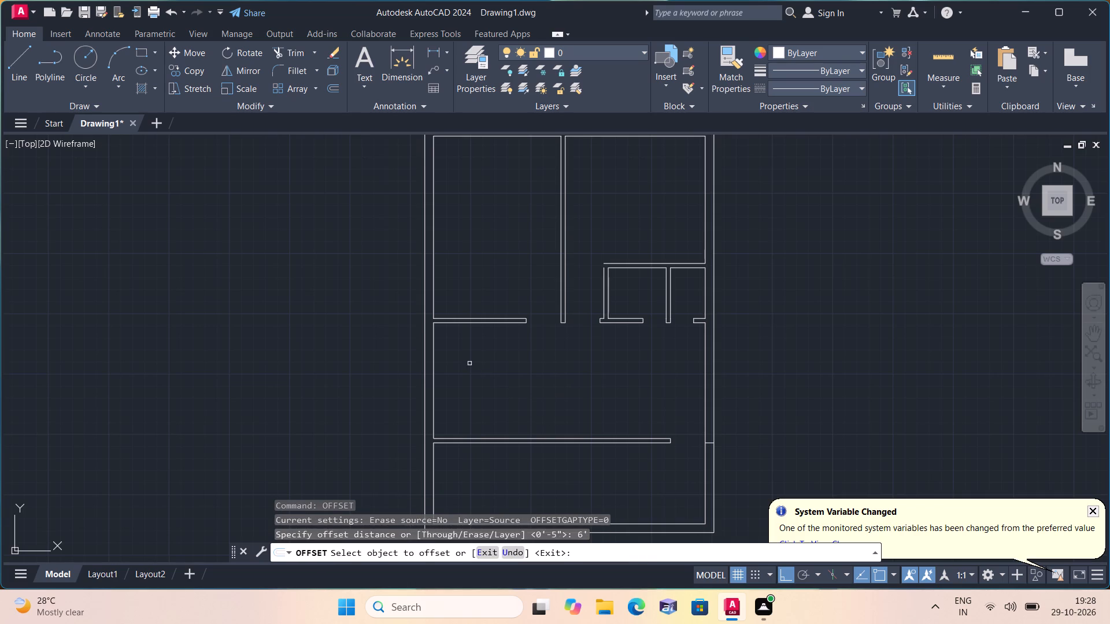
{"action": "left_click", "coordinate": [434, 344]}
{"action": "left_click", "coordinate": [495, 346]}
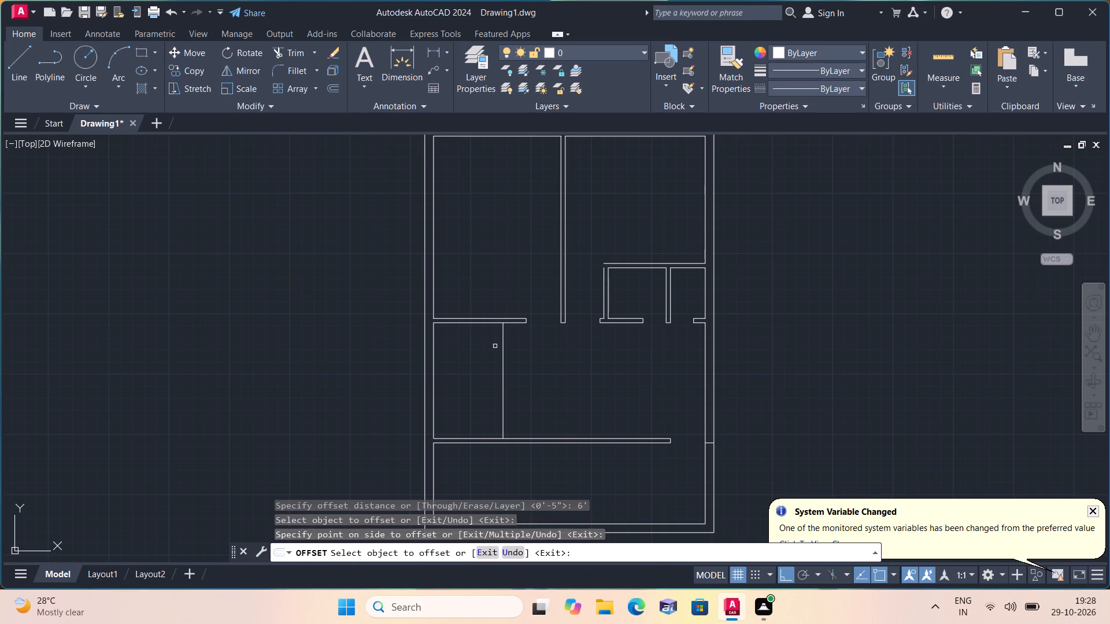
{"action": "key", "text": "space"}
Offset the new vertical line 4.5" rightward to form a partition.
{"action": "key", "text": "space"}
{"action": "type", "text": "4.5\""}
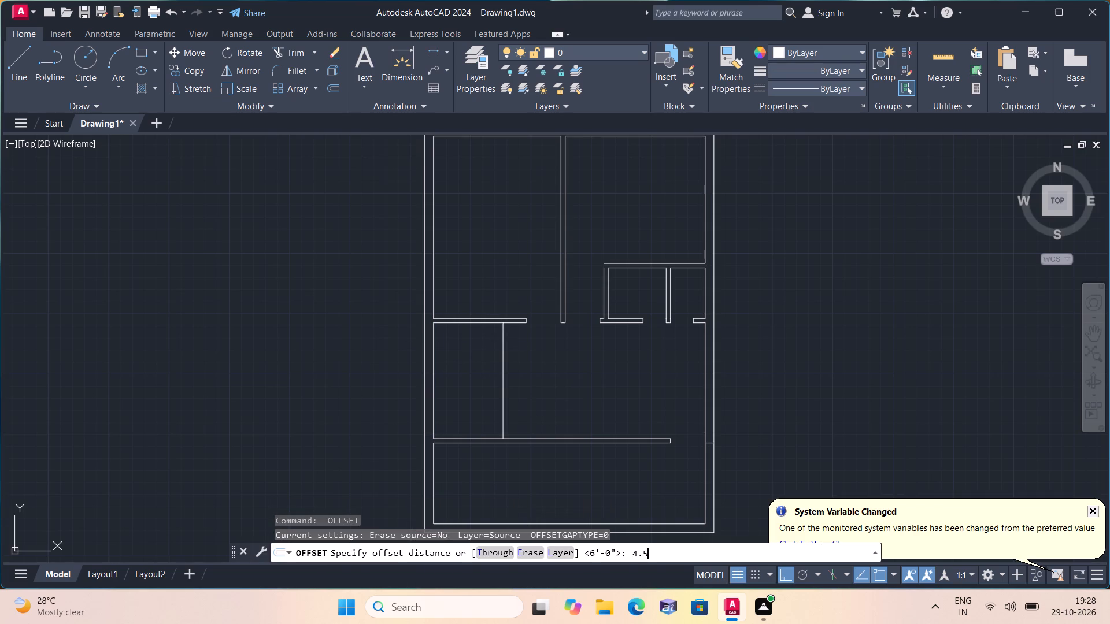
{"action": "key", "text": "space"}
{"action": "left_click", "coordinate": [503, 343]}
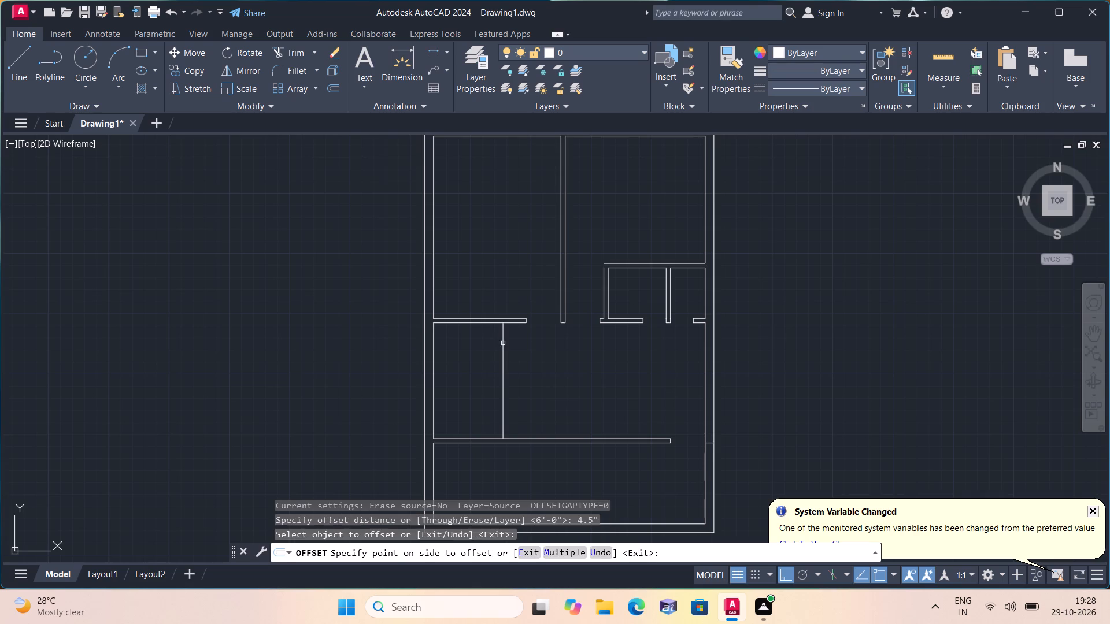
{"action": "left_click", "coordinate": [542, 347]}
{"action": "key", "text": "space"}
Trim the long lower partition's top line between the two faces of the new vertical partition.
{"action": "type", "text": "trim"}
{"action": "key", "text": "space"}
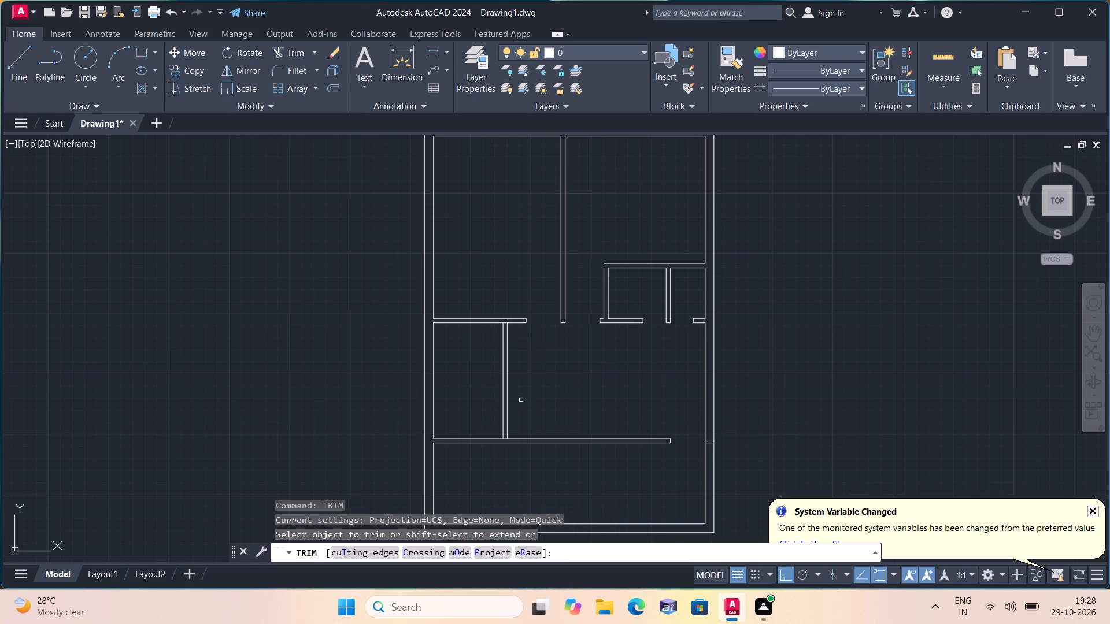
{"action": "scroll", "coordinate": [508, 444], "scroll_direction": "up", "scroll_amount": 3}
{"action": "left_click", "coordinate": [497, 425]}
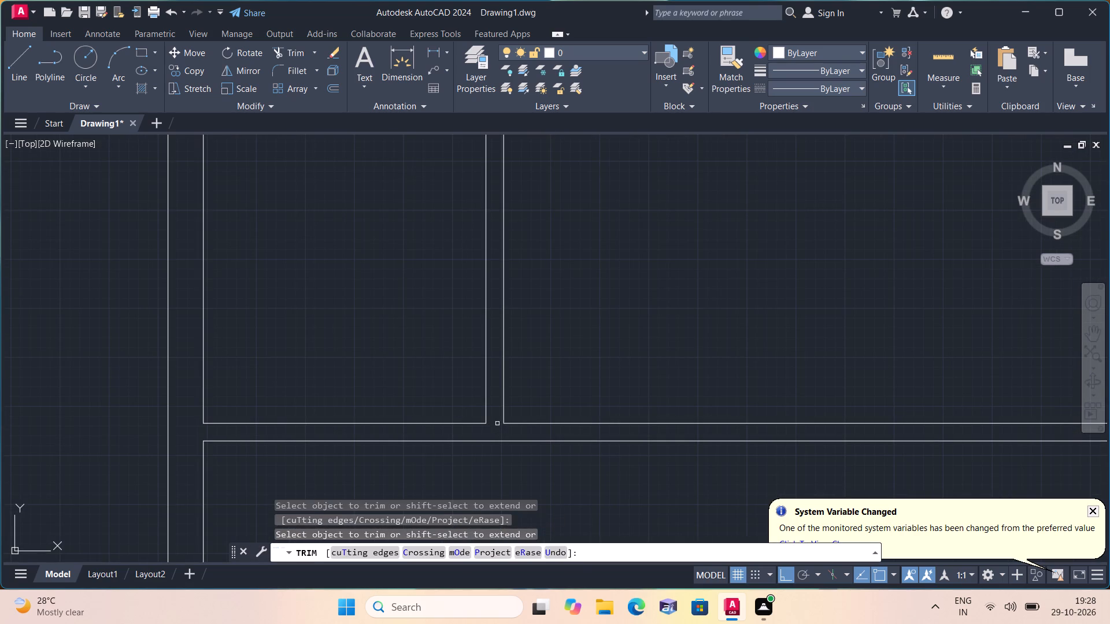
{"action": "key", "text": "space"}
Mark a 2' opening at the top of the new vertical partition, downward from the upper horizontal wall, with a jamb line.
{"action": "scroll", "coordinate": [521, 395], "scroll_direction": "down", "scroll_amount": 3}
{"action": "middle_click_drag", "start_coordinate": [565, 317], "coordinate": [583, 397]}
{"action": "key", "text": "l"}
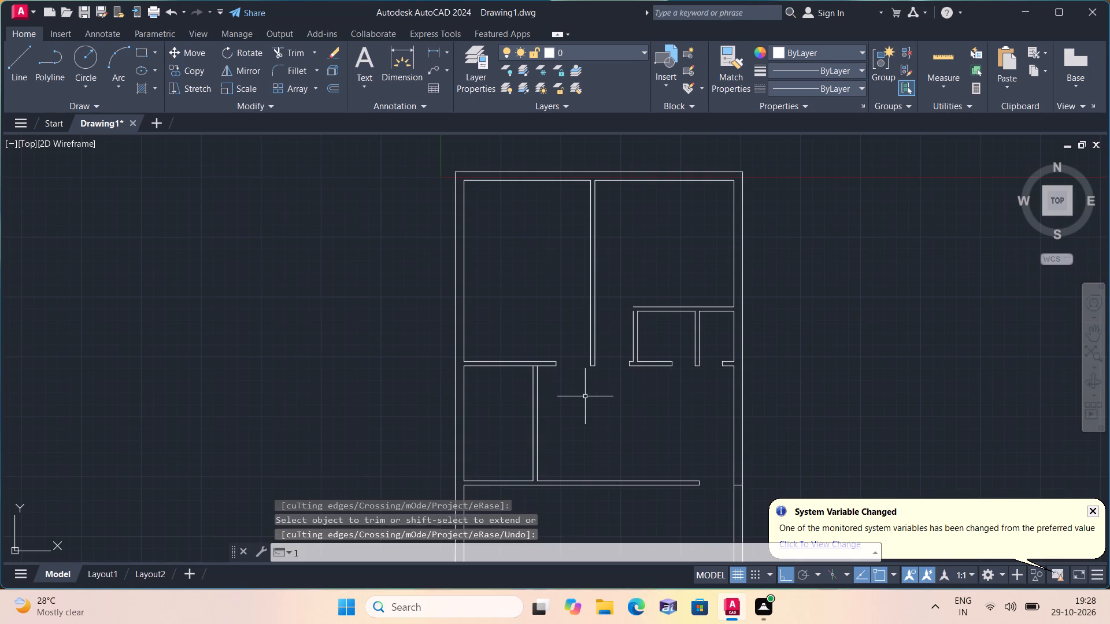
{"action": "key", "text": "space"}
{"action": "scroll", "coordinate": [563, 393], "scroll_direction": "up", "scroll_amount": 2}
{"action": "left_click", "coordinate": [505, 333]}
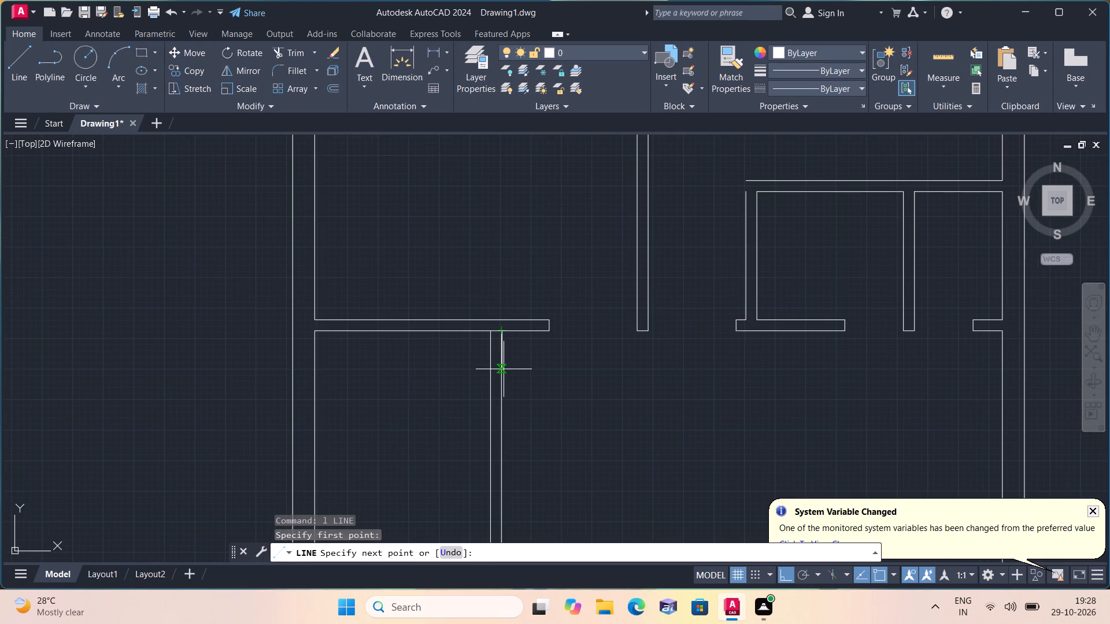
{"action": "type", "text": "2'"}
{"action": "key", "text": "space"}
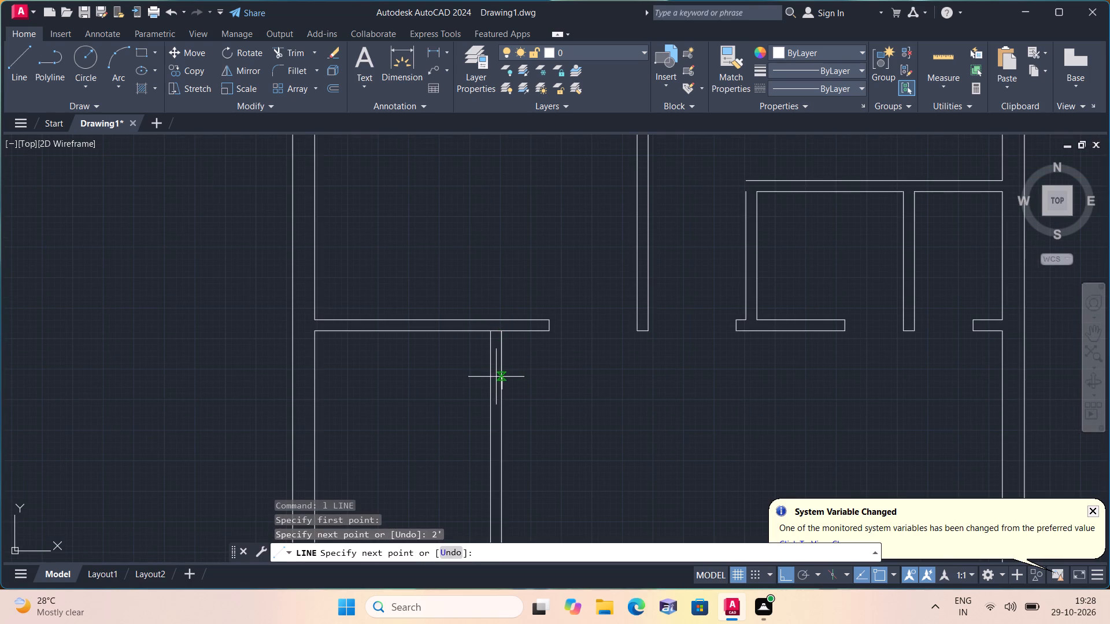
{"action": "left_click", "coordinate": [492, 393]}
{"action": "key", "text": "space"}
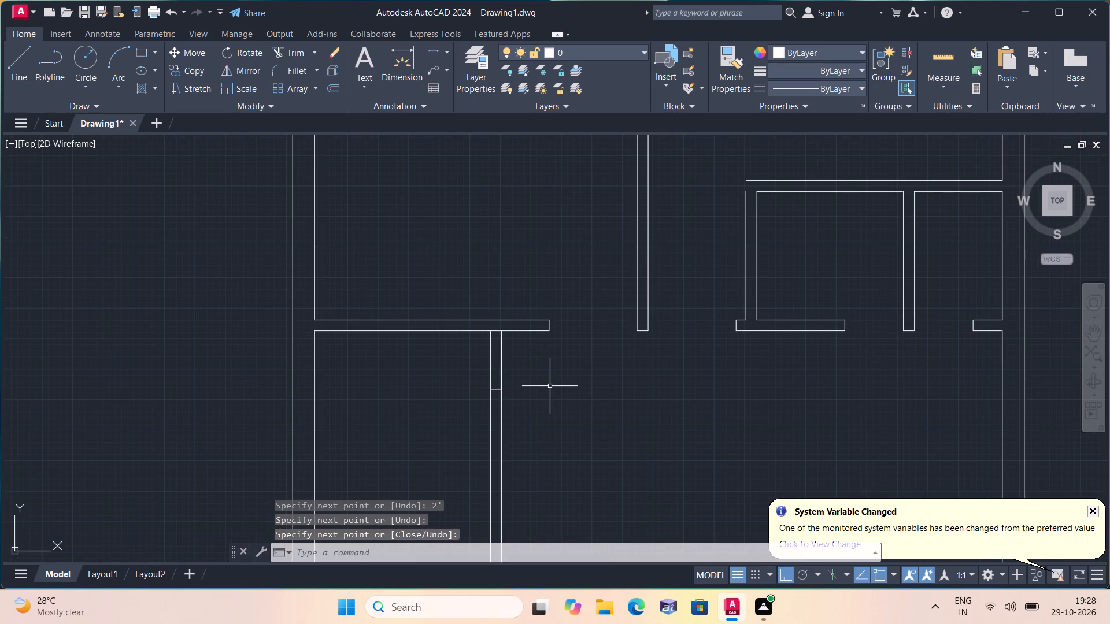
Trim both vertical partition lines between the upper horizontal wall and the new jamb to clear the 2' opening.
{"action": "type", "text": "tr"}
{"action": "type", "text": "im"}
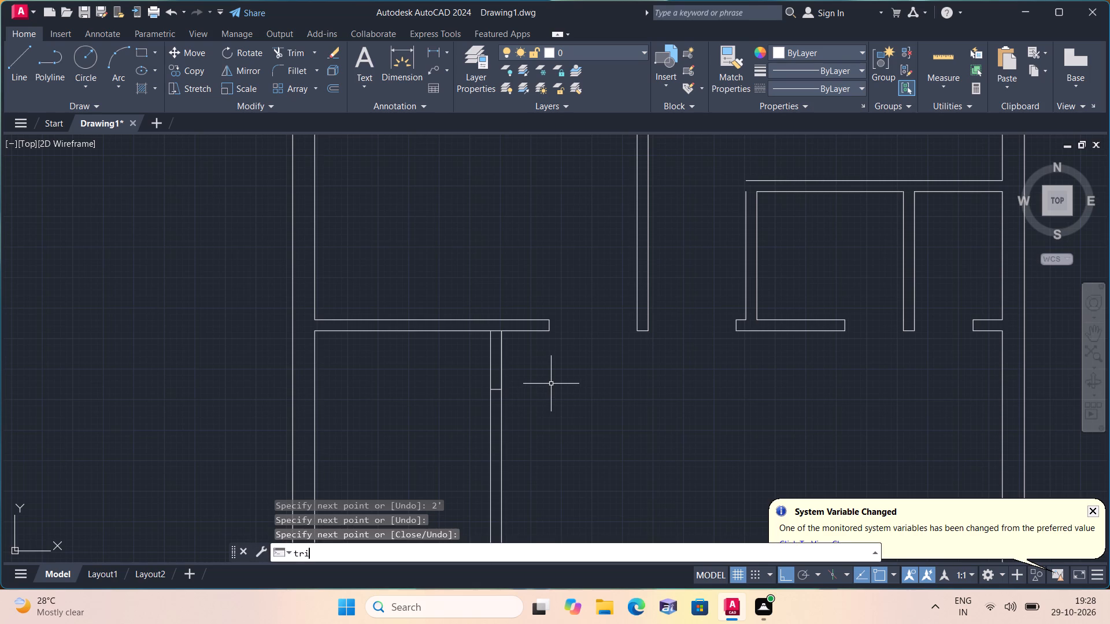
{"action": "key", "text": "space"}
{"action": "left_click_drag", "start_coordinate": [560, 370], "coordinate": [469, 363]}
{"action": "key", "text": "space"}
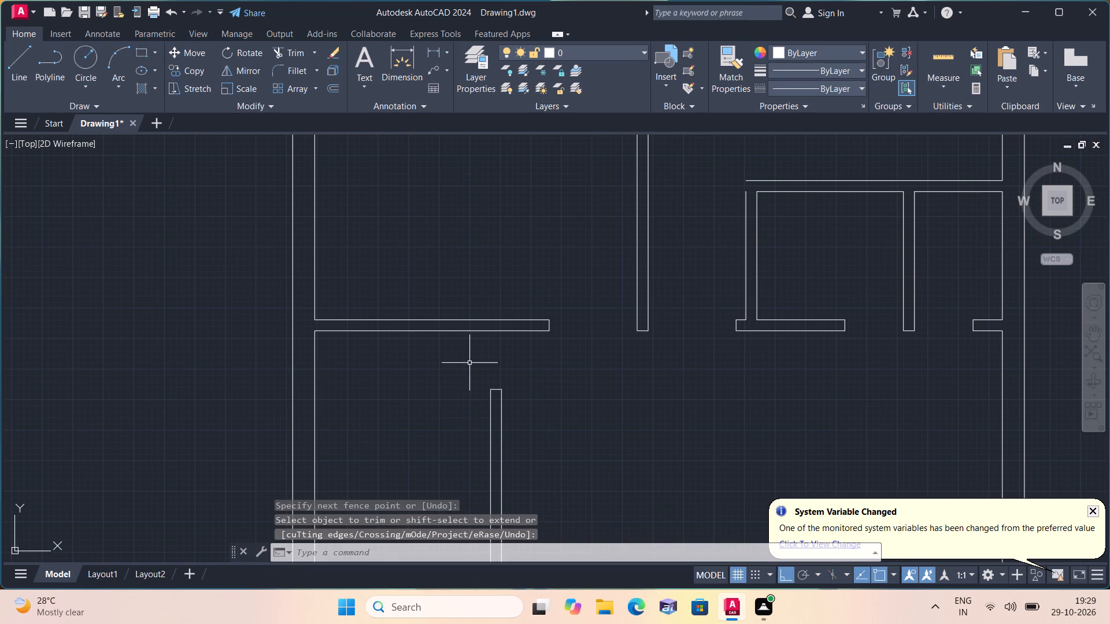
Draw a second jamb line across the vertical partition, 1' below its open upper end.
{"action": "scroll", "coordinate": [489, 373], "scroll_direction": "down", "scroll_amount": 2}
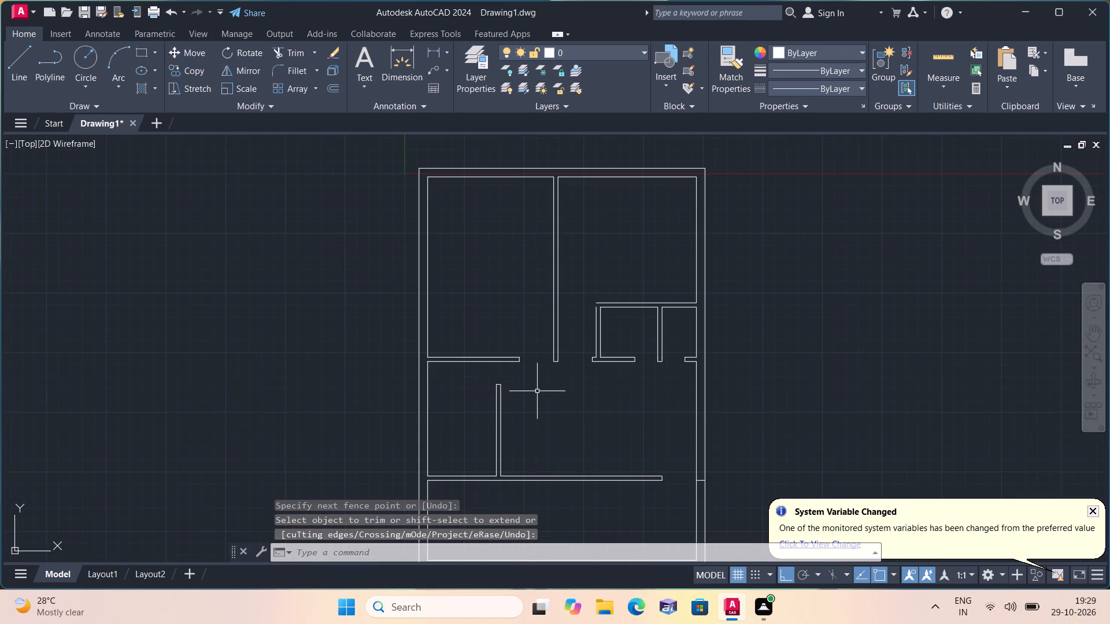
{"action": "key", "text": "l"}
{"action": "scroll", "coordinate": [506, 380], "scroll_direction": "up", "scroll_amount": 2}
{"action": "key", "text": "space"}
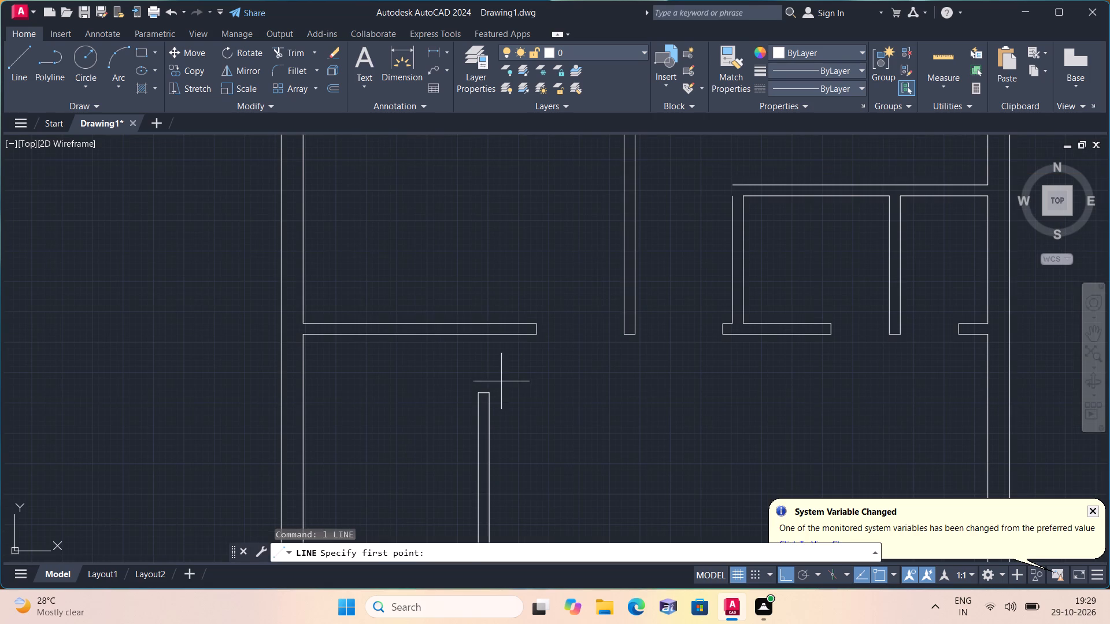
{"action": "left_click", "coordinate": [489, 393]}
{"action": "key", "text": "1"}
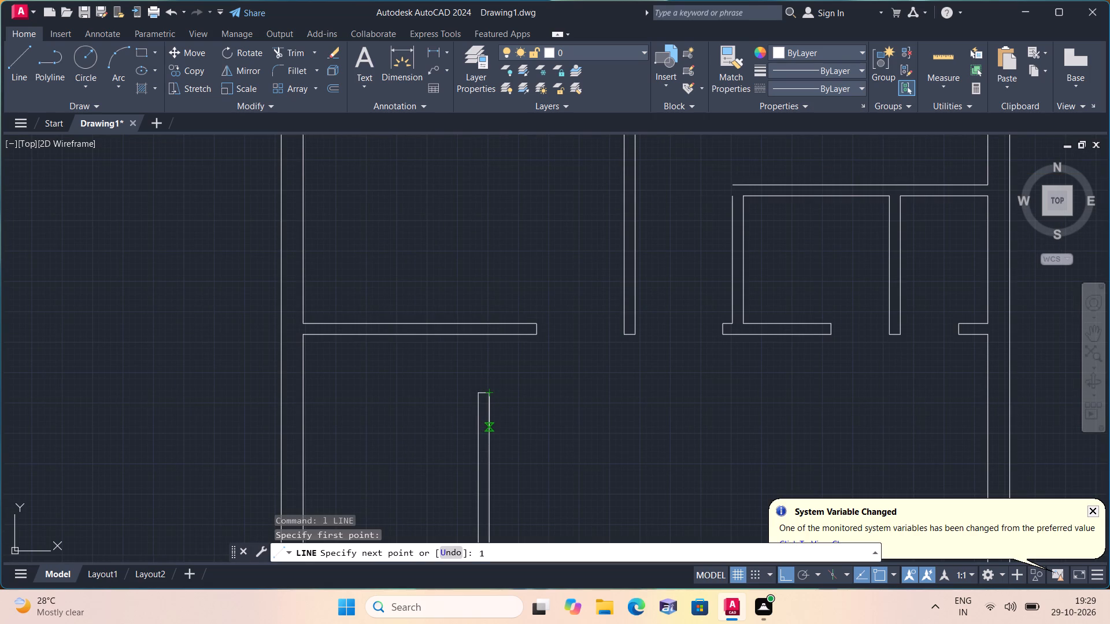
{"action": "key", "text": "apostrophe"}
{"action": "key", "text": "space"}
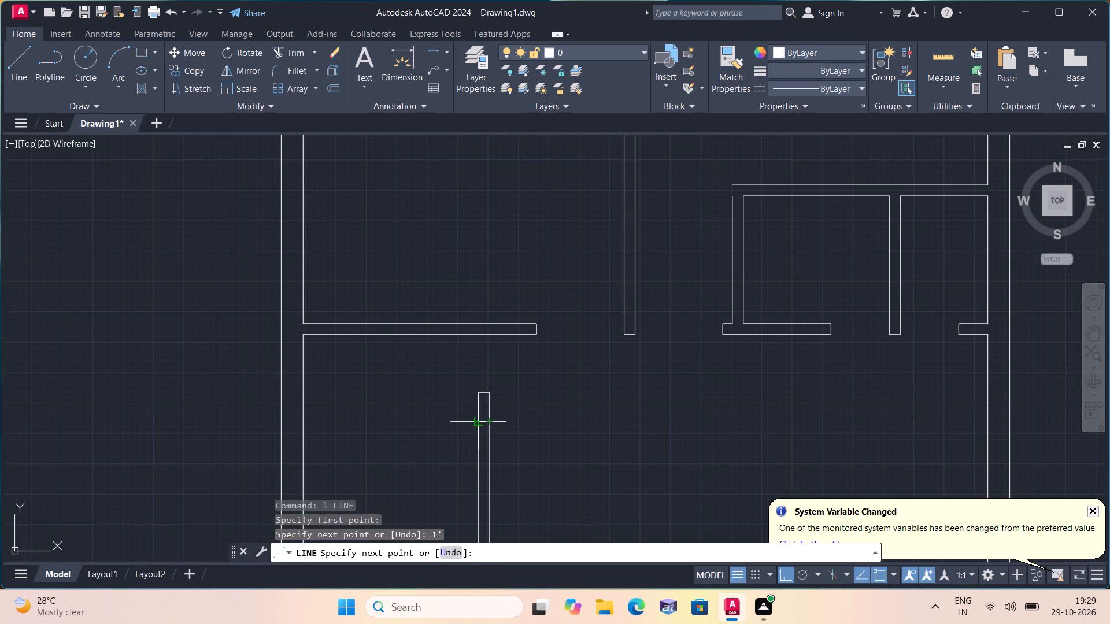
{"action": "left_click", "coordinate": [479, 424]}
{"action": "key", "text": "space"}
Trim both vertical partition lines above the second jamb and remove the leftover first jamb line.
{"action": "type", "text": "trim"}
{"action": "key", "text": "space"}
{"action": "left_click_drag", "start_coordinate": [519, 408], "coordinate": [462, 410]}
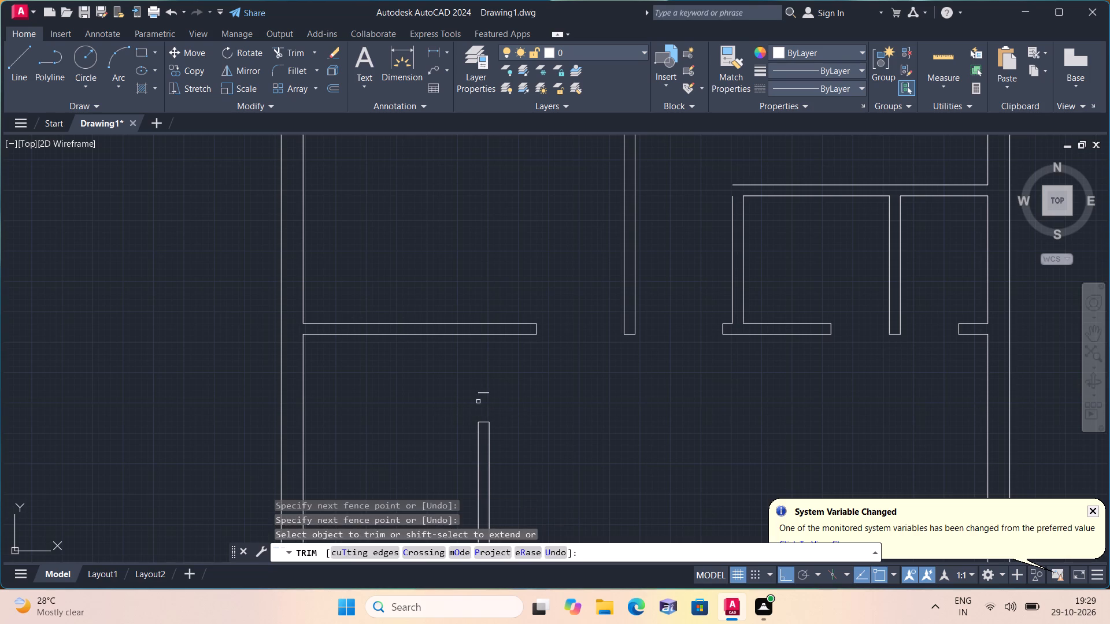
{"action": "left_click", "coordinate": [480, 396]}
{"action": "left_click", "coordinate": [482, 391]}
{"action": "scroll", "coordinate": [486, 381], "scroll_direction": "down", "scroll_amount": 1}
{"action": "middle_click_drag", "start_coordinate": [532, 392], "coordinate": [535, 368]}
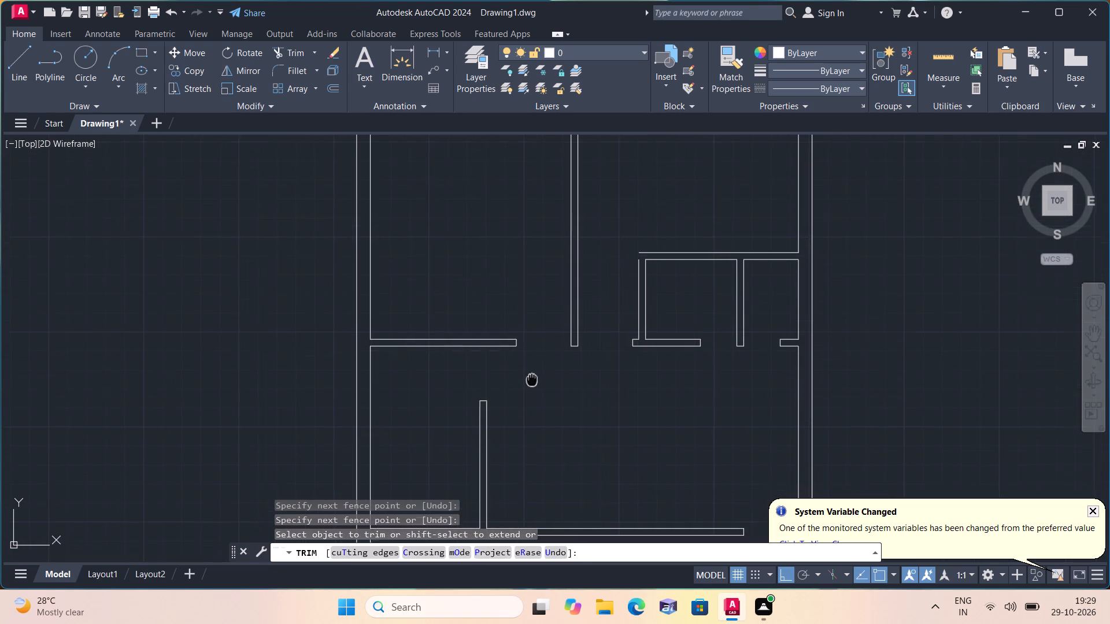
{"action": "middle_click_drag", "start_coordinate": [535, 368], "coordinate": [546, 349]}
{"action": "key", "text": "Escape"}
Offset the right outer wall's inner face 10' inward, across the lower part of the plan.
{"action": "scroll", "coordinate": [547, 404], "scroll_direction": "down", "scroll_amount": 1}
{"action": "middle_click_drag", "start_coordinate": [548, 406], "coordinate": [536, 390]}
{"action": "key", "text": "l"}
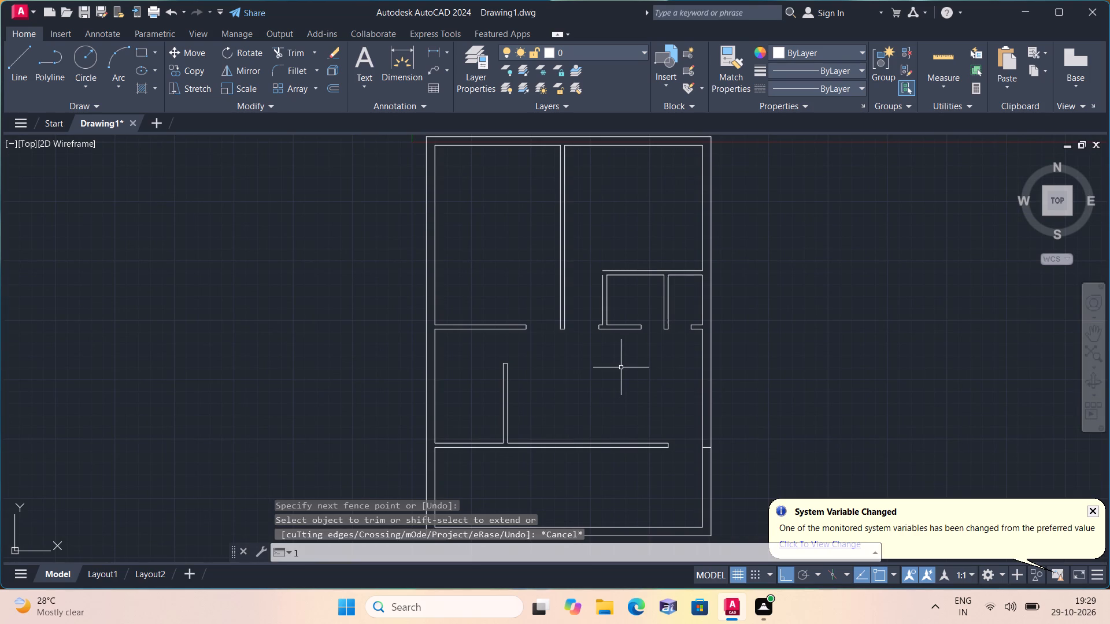
{"action": "key", "text": "Escape"}
{"action": "type", "text": "offset 10'"}
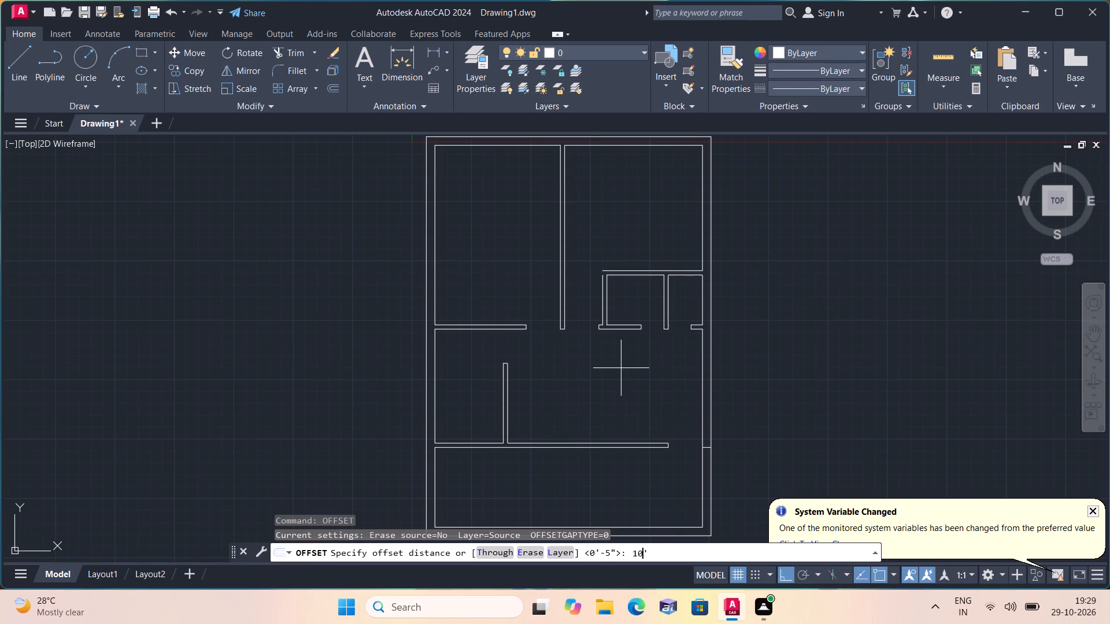
{"action": "key", "text": "space"}
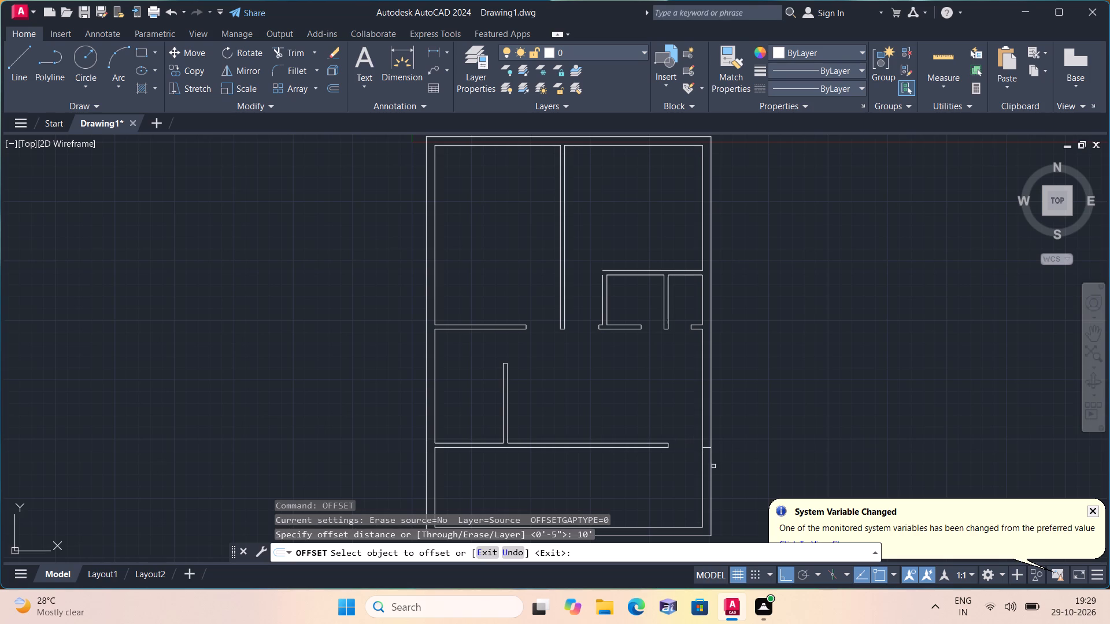
{"action": "left_click", "coordinate": [702, 469]}
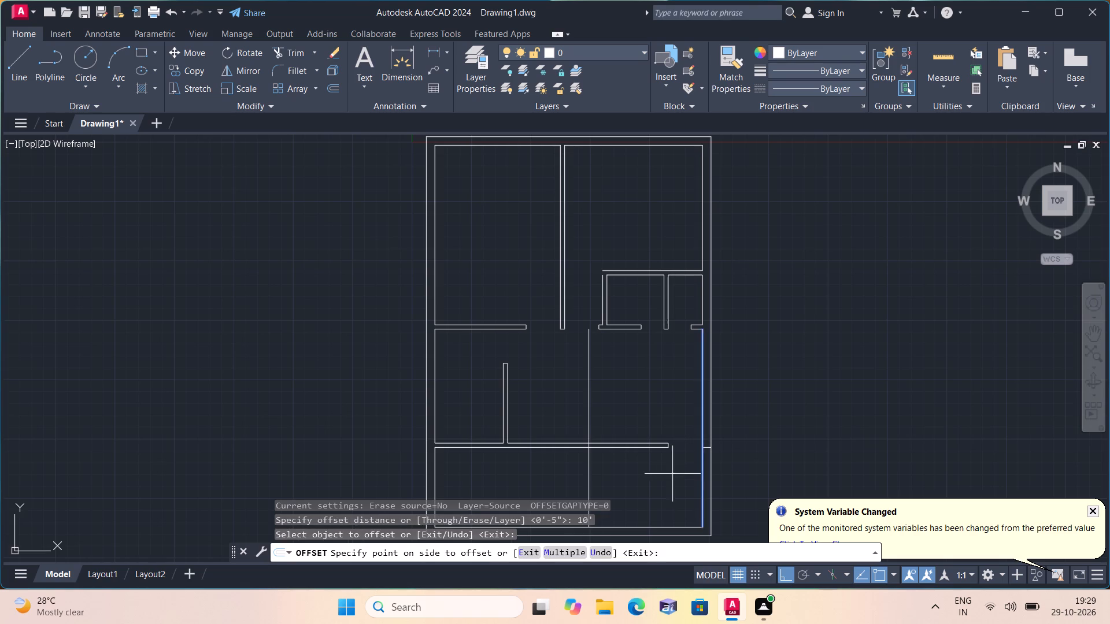
{"action": "left_click", "coordinate": [638, 477]}
{"action": "key", "text": "space"}
Trim the new 10' offset line above and within the lower horizontal partition, keeping only the part below it.
{"action": "type", "text": "trim"}
{"action": "key", "text": "space"}
{"action": "left_click_drag", "start_coordinate": [626, 396], "coordinate": [557, 393]}
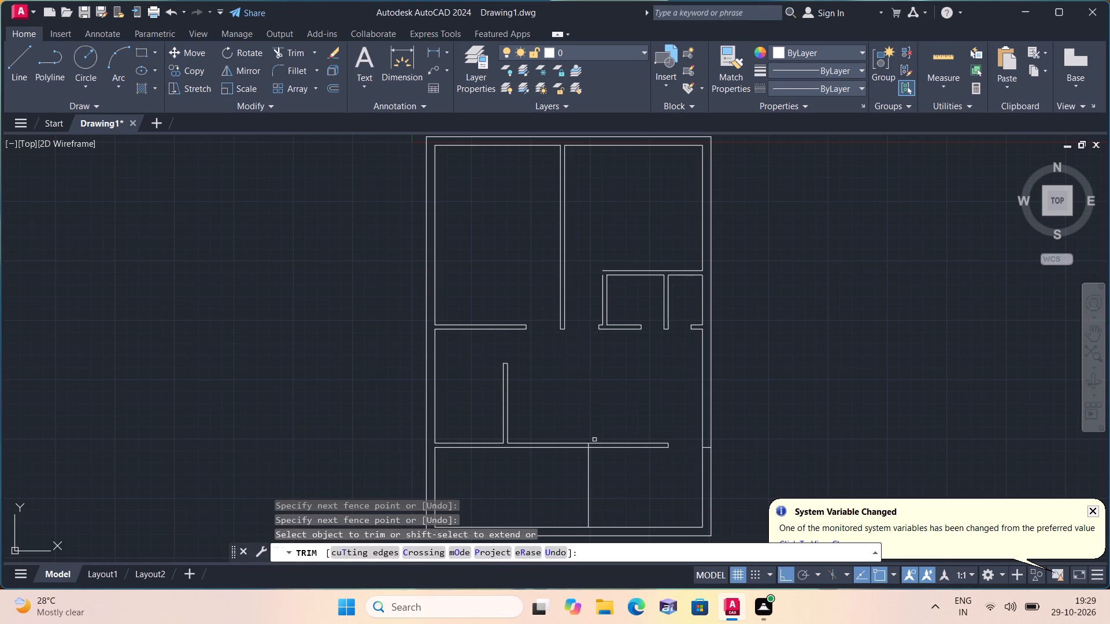
{"action": "scroll", "coordinate": [596, 459], "scroll_direction": "up", "scroll_amount": 2}
{"action": "scroll", "coordinate": [575, 417], "scroll_direction": "up", "scroll_amount": 1}
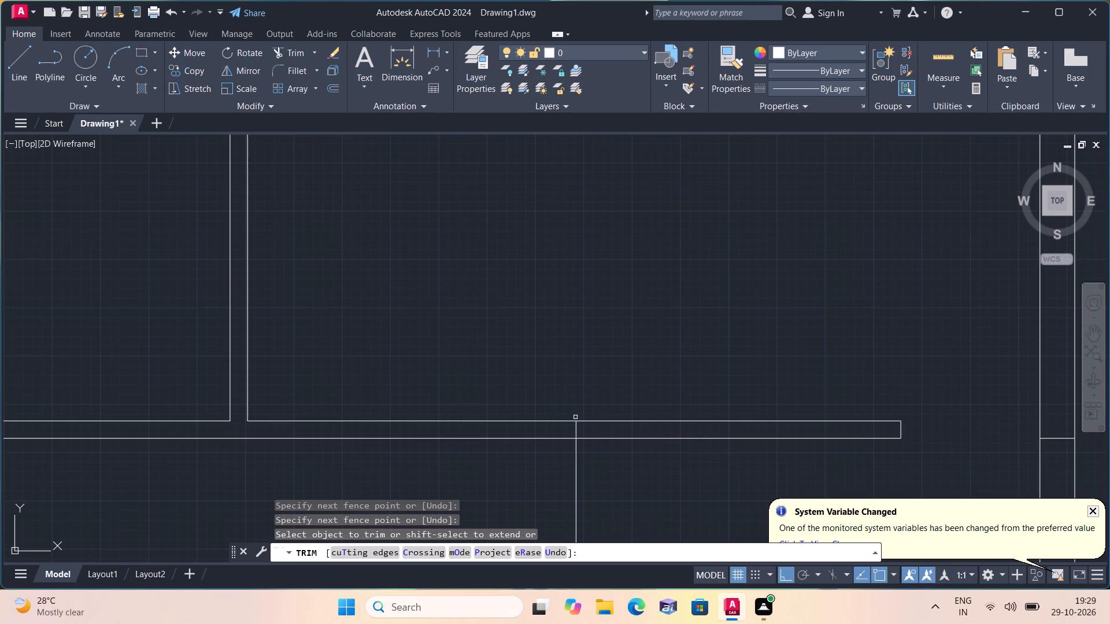
{"action": "left_click", "coordinate": [578, 431]}
{"action": "key", "text": "space"}
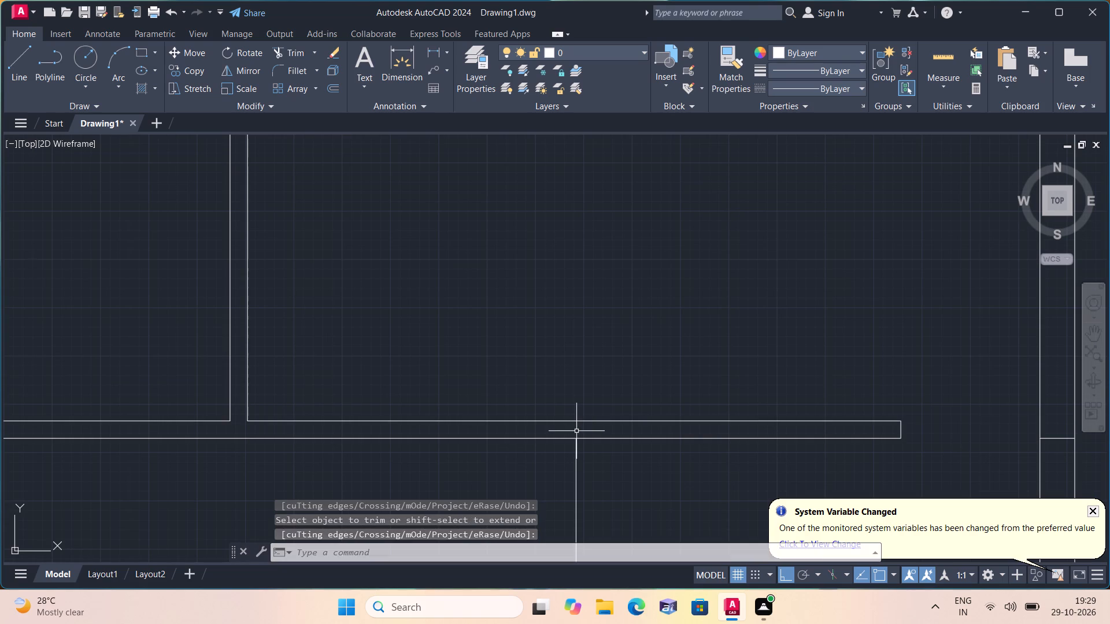
Draw a window in the lower horizontal partition, right of the offset line, with two jamb lines and a centre line between them.
{"action": "type", "text": "l"}
{"action": "key", "text": "space"}
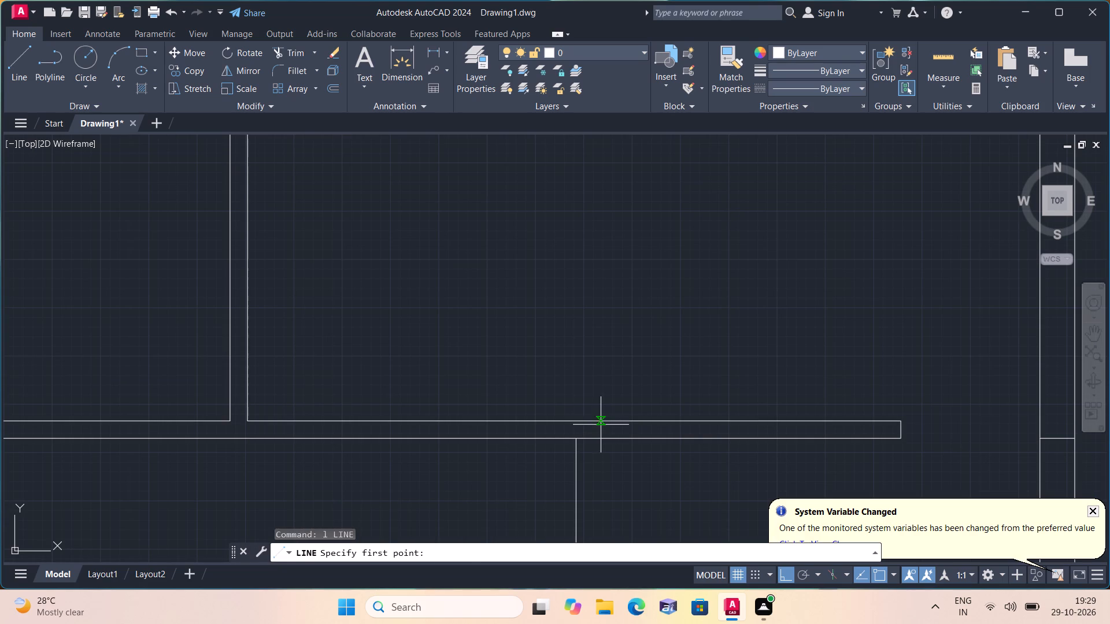
{"action": "left_click", "coordinate": [600, 423]}
{"action": "left_click", "coordinate": [600, 438]}
{"action": "key", "text": "space"}
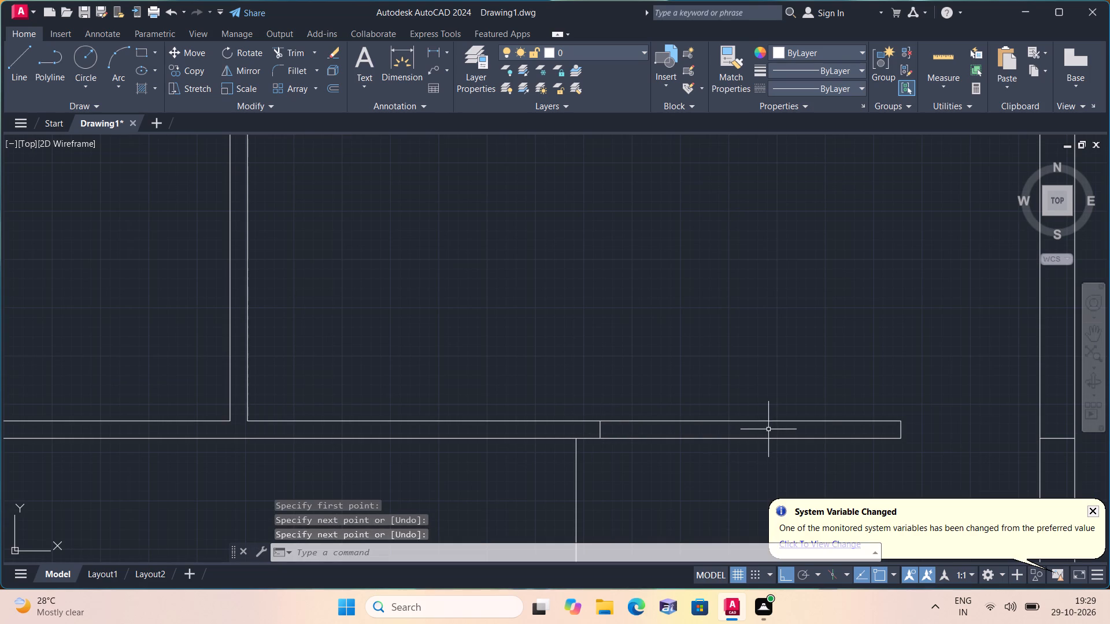
{"action": "key", "text": "space"}
{"action": "left_click", "coordinate": [818, 422]}
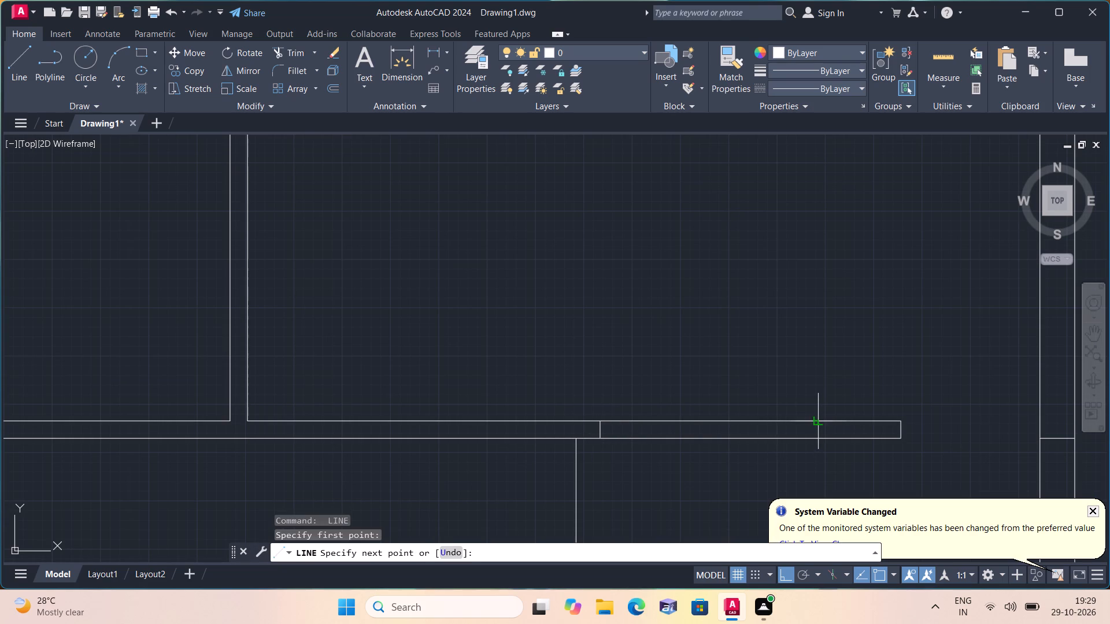
{"action": "left_click", "coordinate": [818, 439]}
{"action": "key", "text": "space"}
{"action": "key", "text": "space"}
{"action": "left_click", "coordinate": [819, 432]}
{"action": "left_click", "coordinate": [602, 429]}
{"action": "key", "text": "space"}
Draw the entrance-step outline from the offset line's lower end through the bottom wall, down three 10" segments, across and up to the outer corner.
{"action": "scroll", "coordinate": [622, 404], "scroll_direction": "down", "scroll_amount": 2}
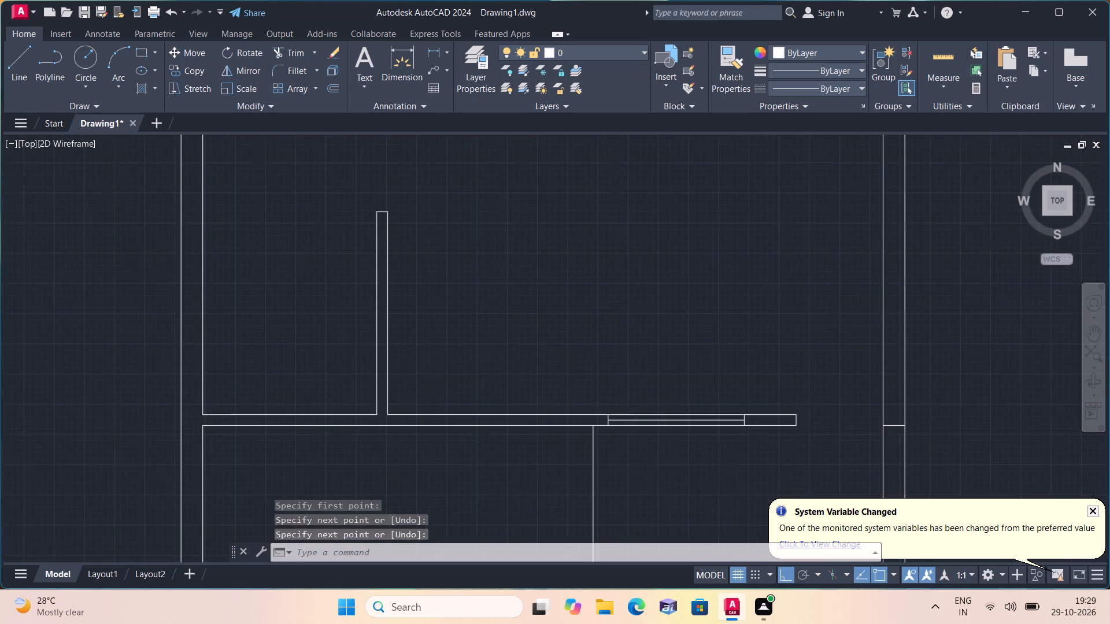
{"action": "middle_click_drag", "start_coordinate": [595, 413], "coordinate": [594, 376]}
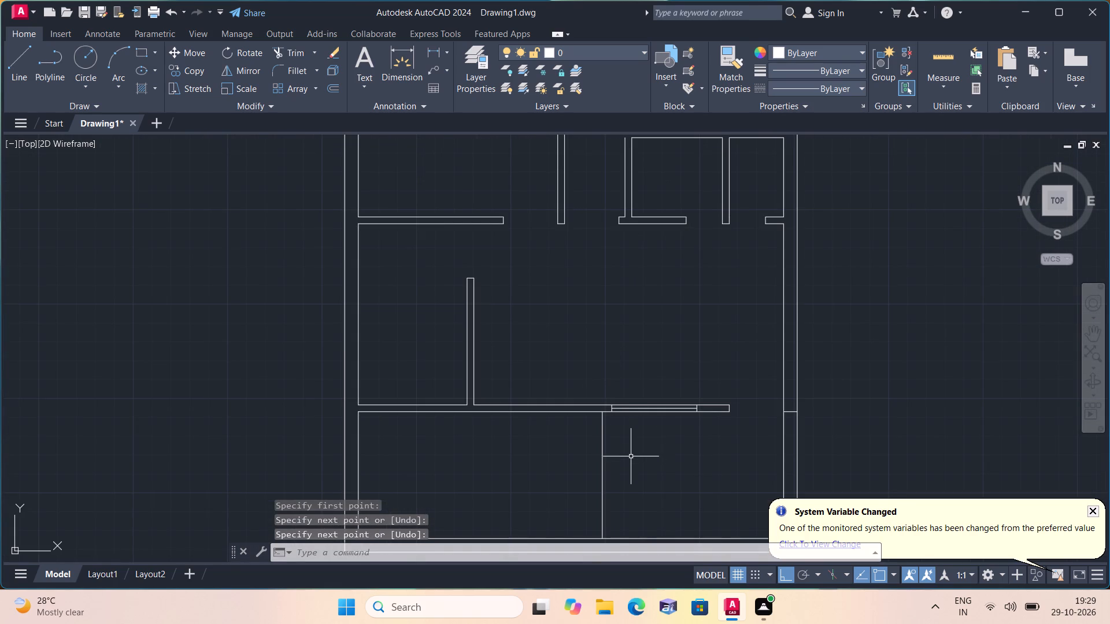
{"action": "middle_click_drag", "start_coordinate": [594, 376], "coordinate": [580, 289]}
{"action": "key", "text": "space"}
{"action": "left_click", "coordinate": [588, 418]}
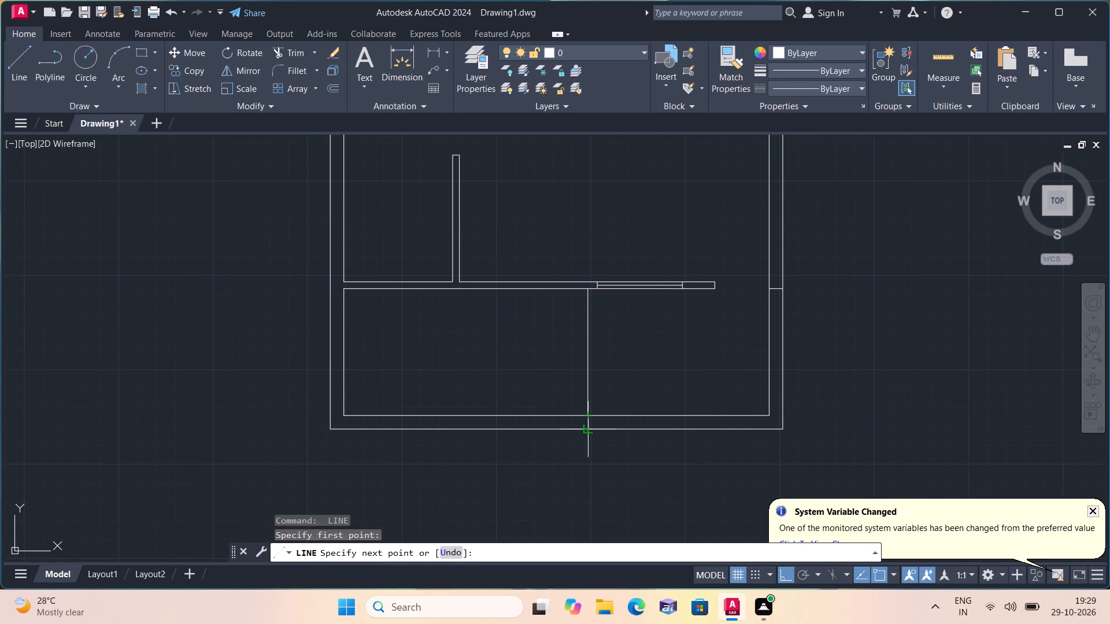
{"action": "left_click", "coordinate": [589, 430]}
{"action": "type", "text": "10"}
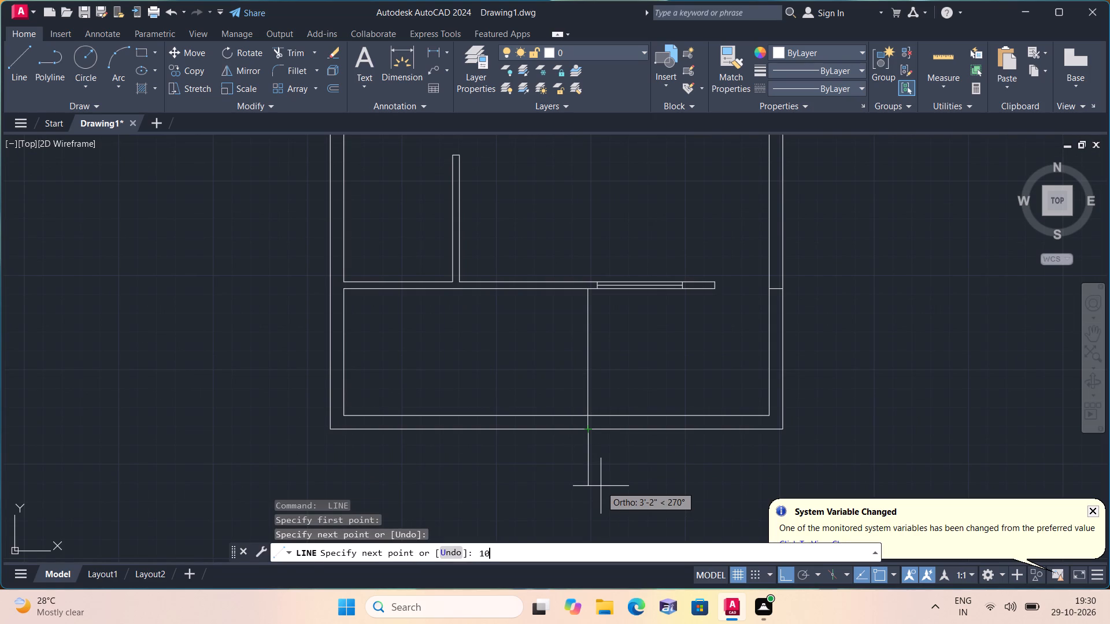
{"action": "key", "text": "shift+quotedbl"}
{"action": "key", "text": "space"}
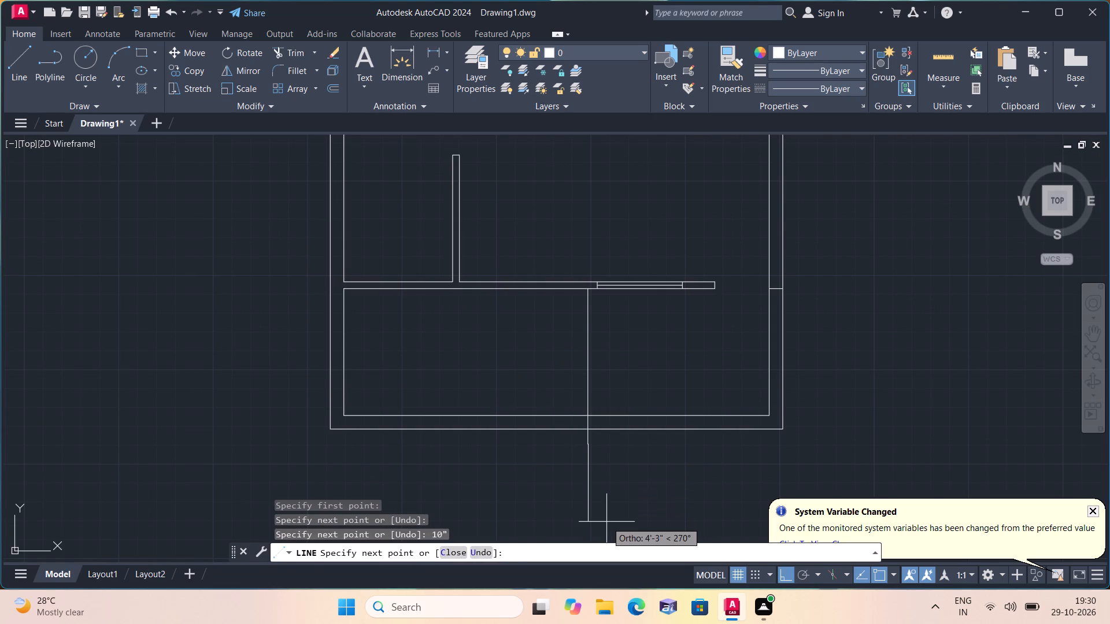
{"action": "type", "text": "10\""}
{"action": "key", "text": "space"}
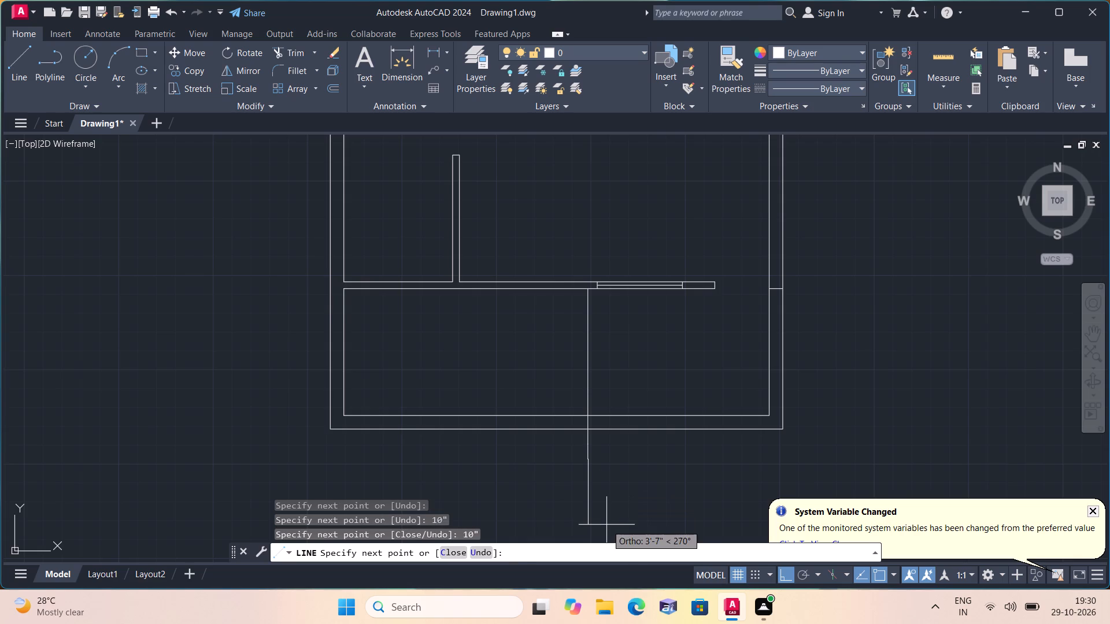
{"action": "type", "text": "10"}
{"action": "type", "text": "\""}
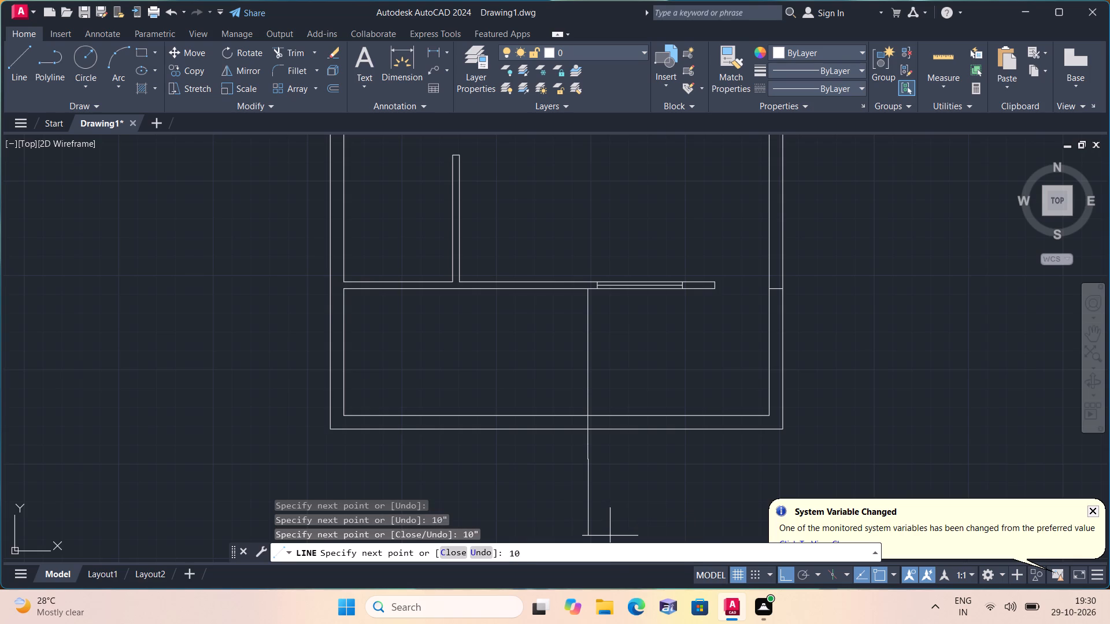
{"action": "key", "text": "space"}
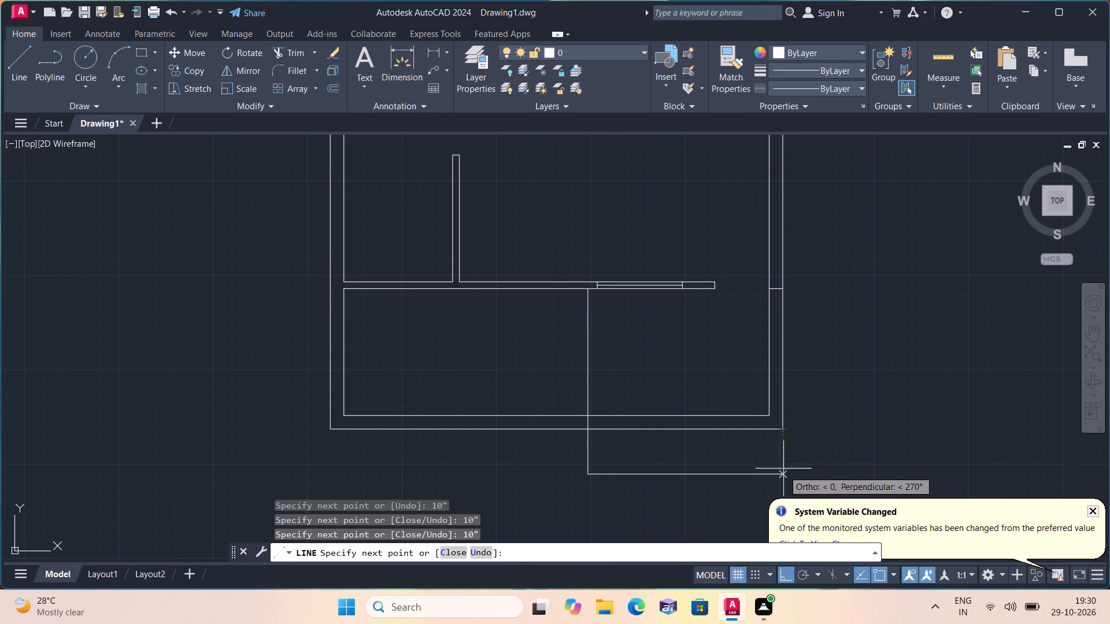
{"action": "left_click", "coordinate": [783, 473]}
{"action": "left_click", "coordinate": [783, 432]}
{"action": "key", "text": "space"}
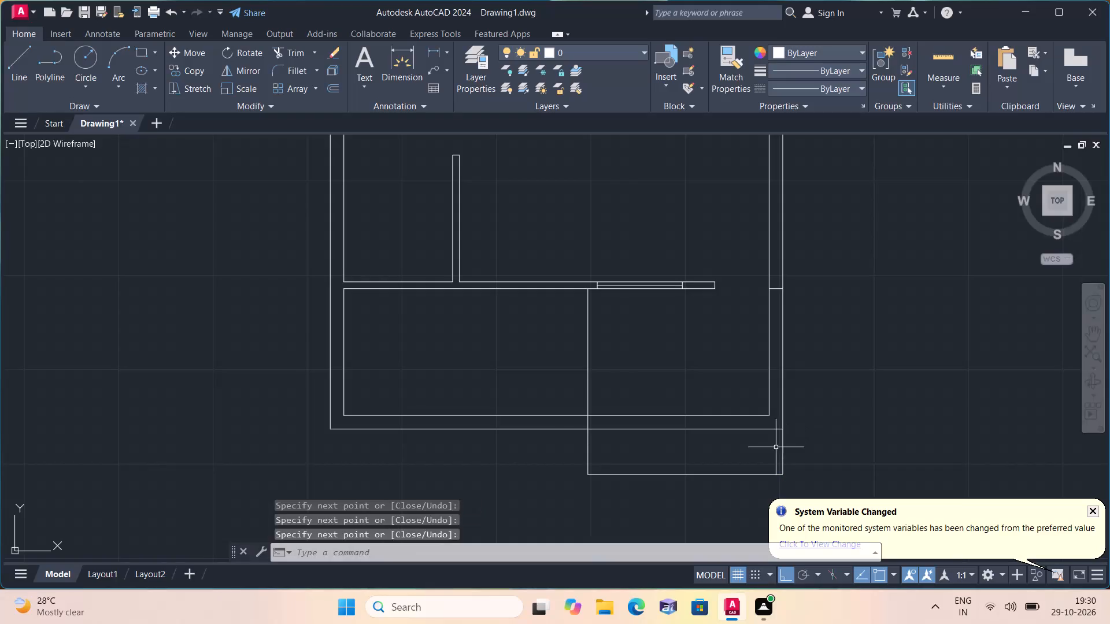
Draw two horizontal tread lines across the entrance steps from the ends of the 10" segments to the opposite side.
{"action": "key", "text": "space"}
{"action": "left_click", "coordinate": [592, 445]}
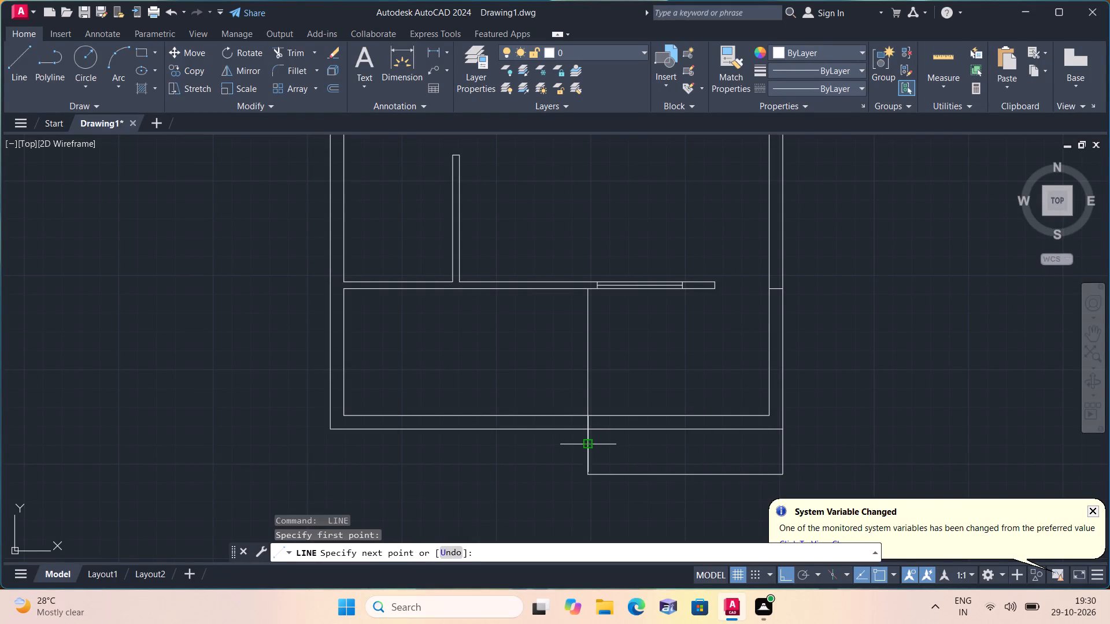
{"action": "left_click", "coordinate": [782, 440]}
{"action": "key", "text": "space"}
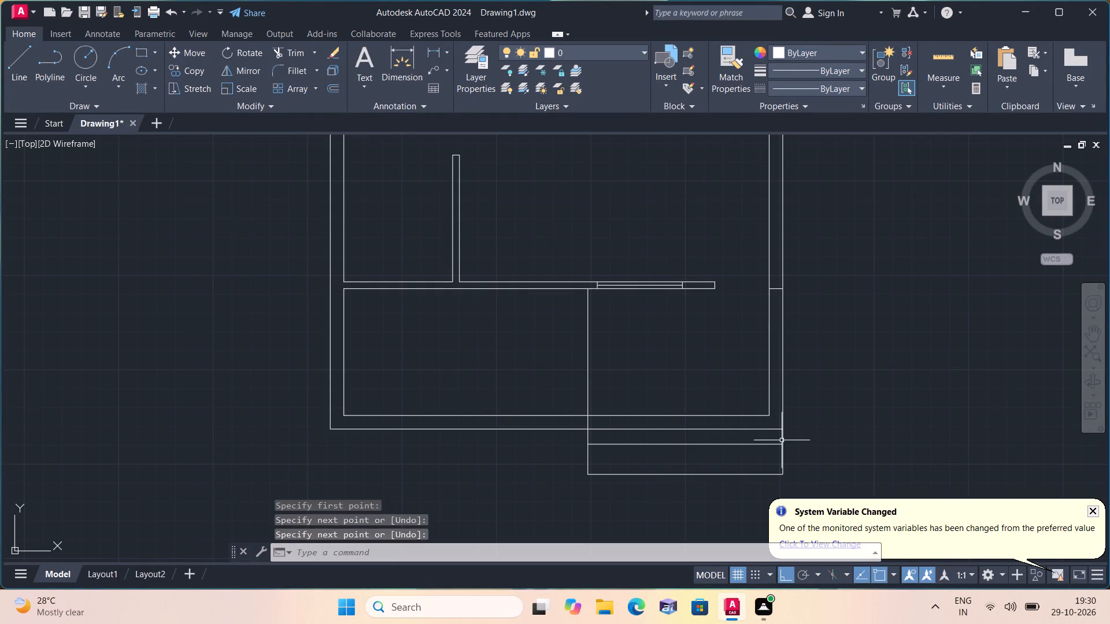
{"action": "key", "text": "space"}
{"action": "left_click", "coordinate": [592, 459]}
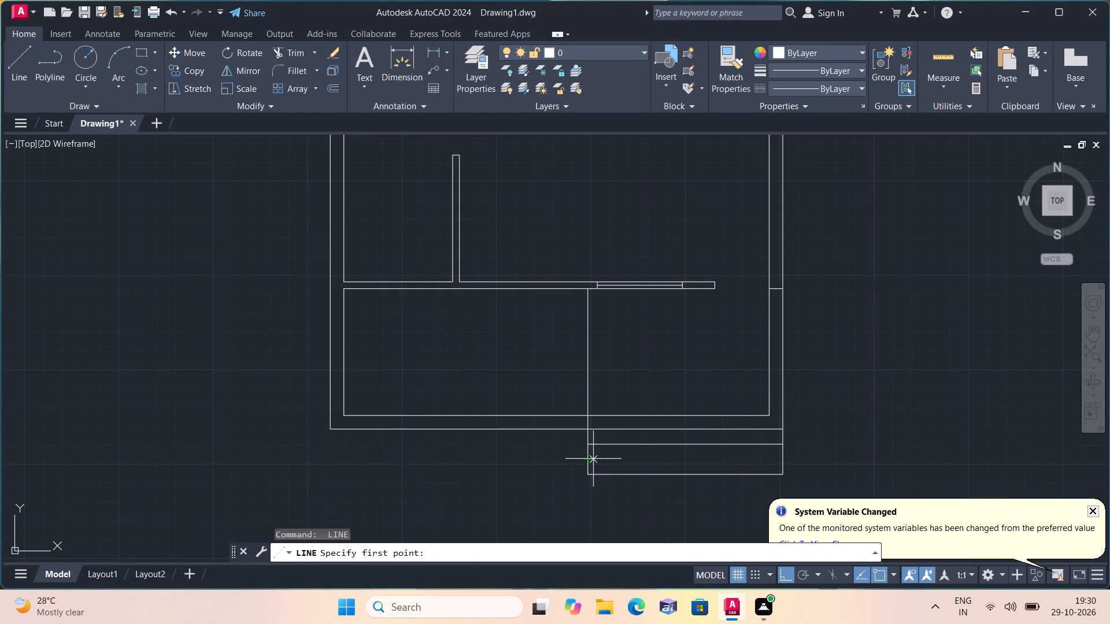
{"action": "left_click", "coordinate": [786, 462]}
{"action": "key", "text": "space"}
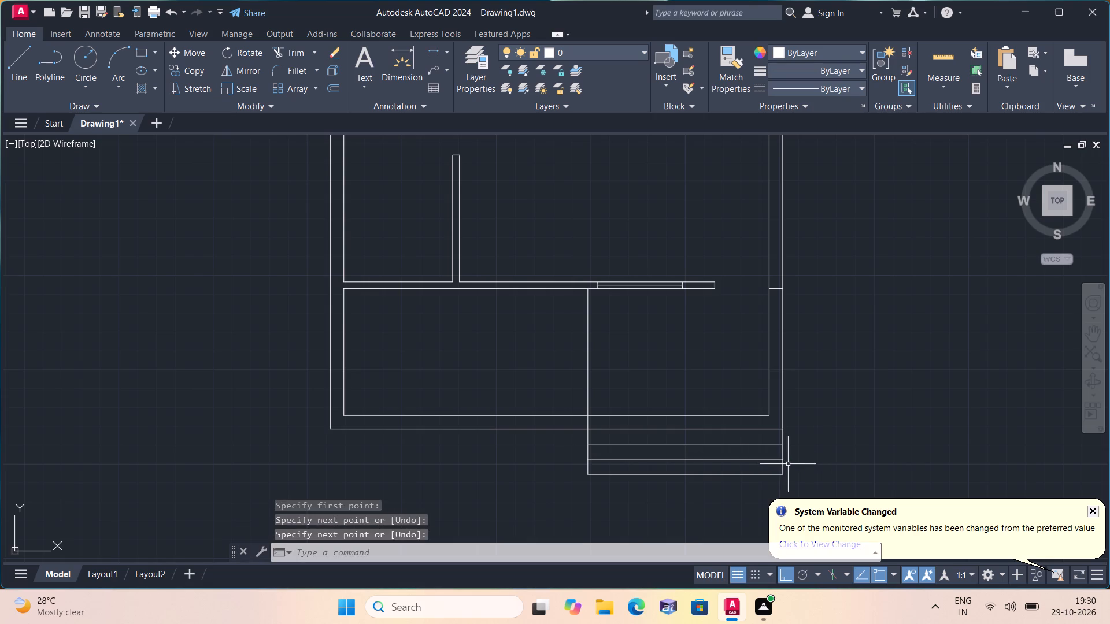
Draw a horizontal stair divider leftward from the midpoint of the vertical line in the bottom room, stopping short of the left wall.
{"action": "scroll", "coordinate": [787, 438], "scroll_direction": "down", "scroll_amount": 1}
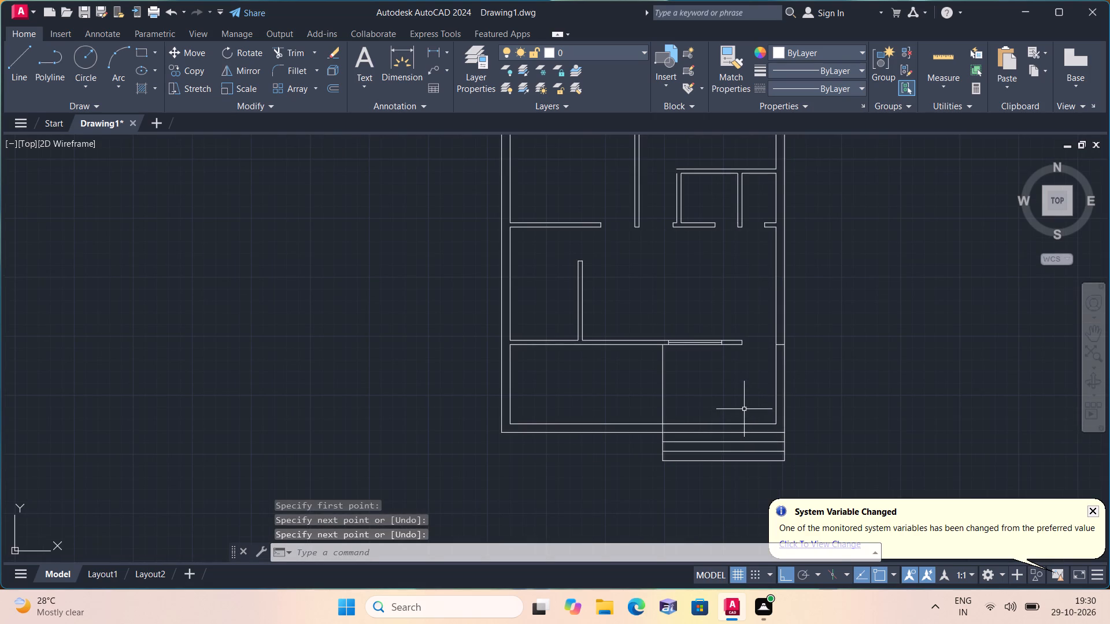
{"action": "scroll", "coordinate": [744, 409], "scroll_direction": "down", "scroll_amount": 1}
{"action": "scroll", "coordinate": [678, 390], "scroll_direction": "up", "scroll_amount": 2}
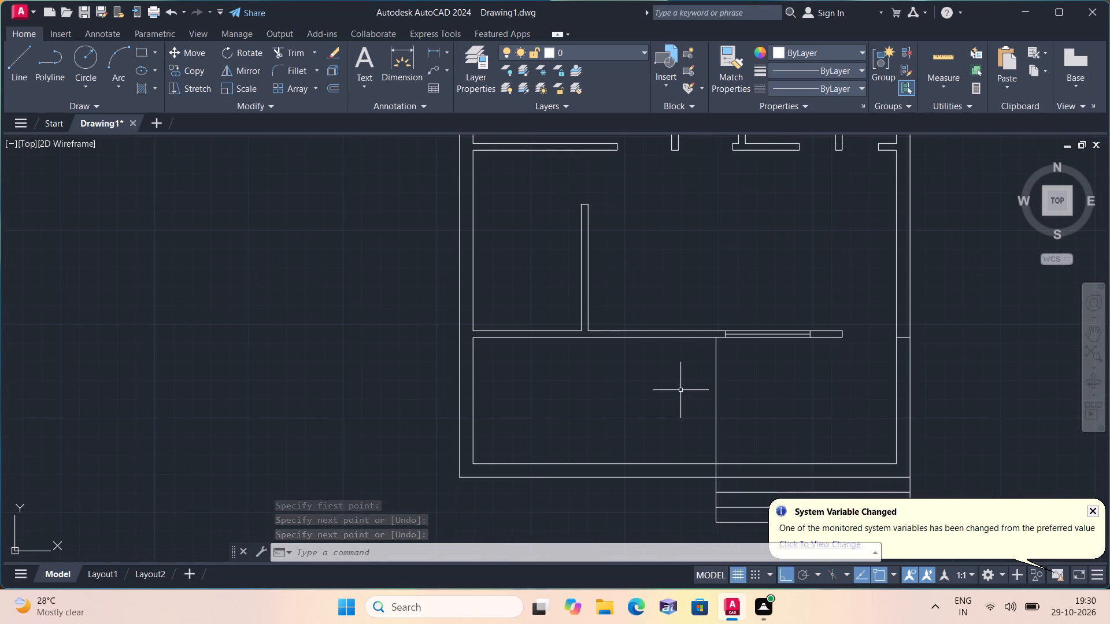
{"action": "key", "text": "space"}
{"action": "left_click", "coordinate": [715, 399]}
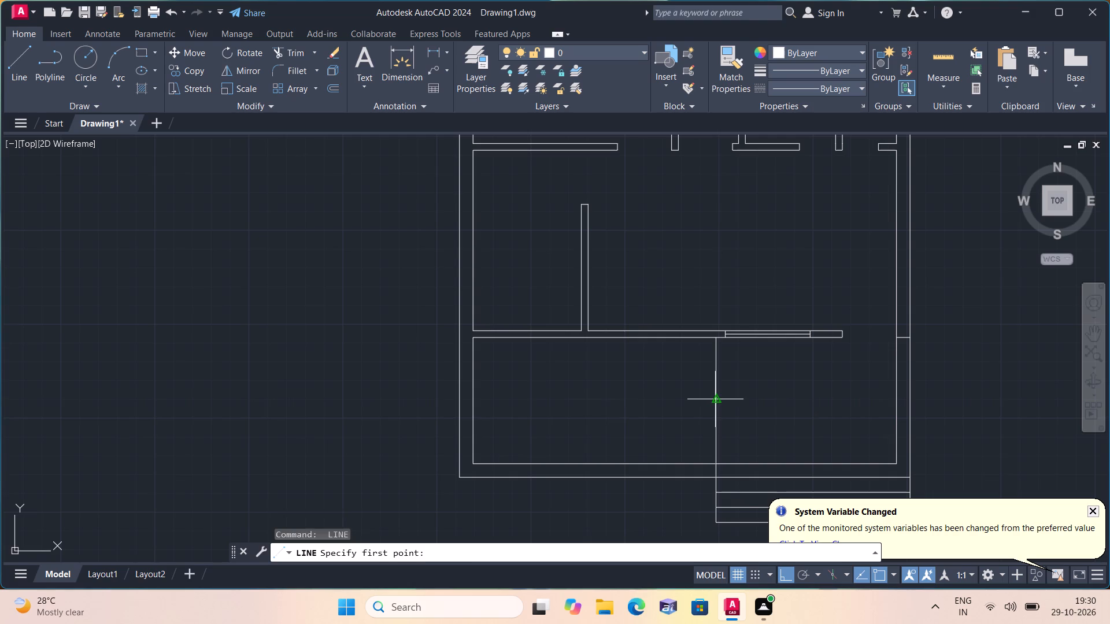
{"action": "left_click", "coordinate": [518, 399]}
{"action": "key", "text": "space"}
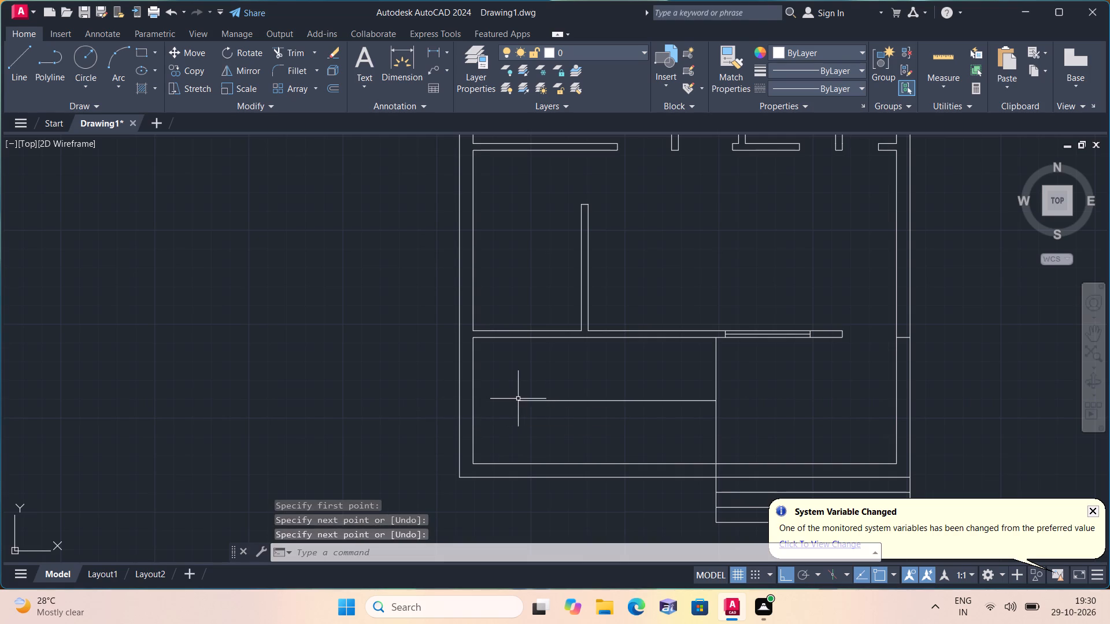
Trim the upper half of the vertical line between the horizontal partition and the stair divider.
{"action": "type", "text": "trim"}
{"action": "key", "text": "space"}
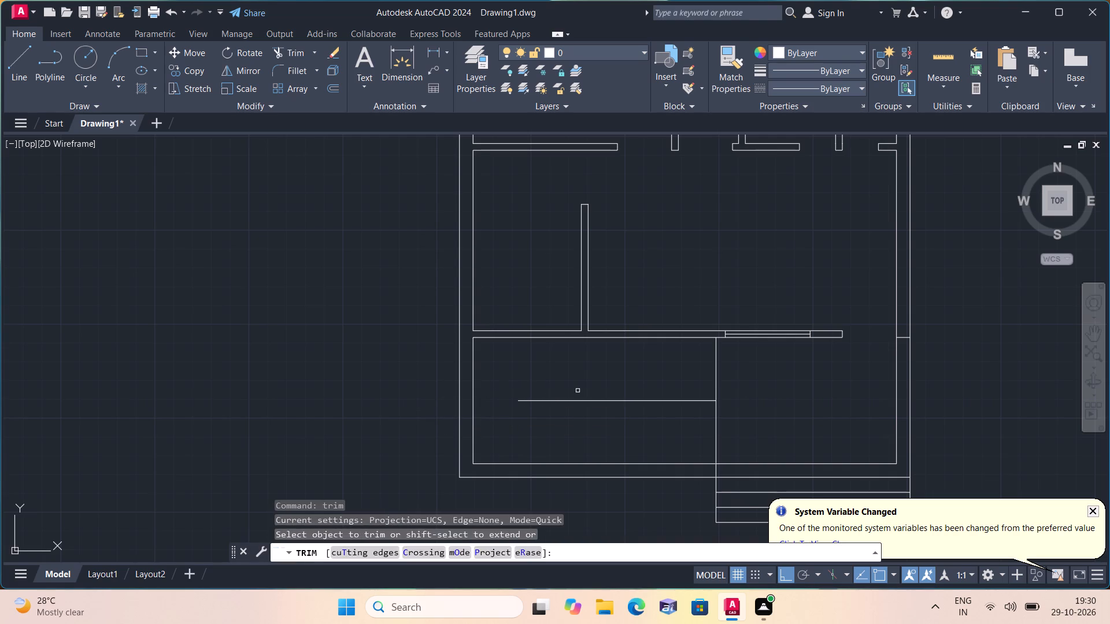
{"action": "left_click_drag", "start_coordinate": [601, 373], "coordinate": [767, 364]}
{"action": "key", "text": "space"}
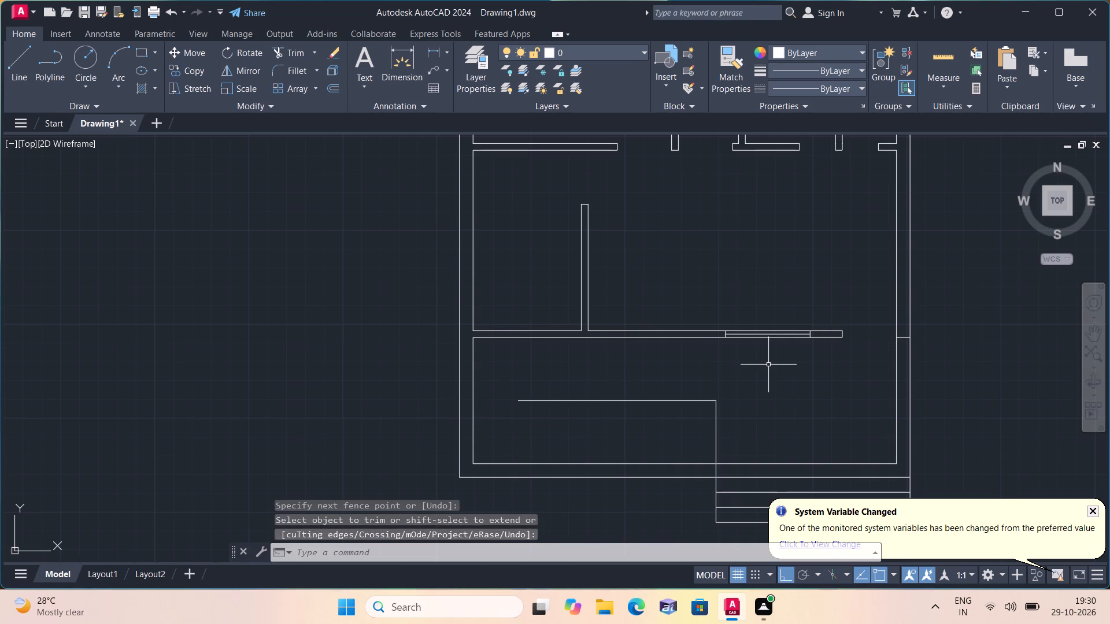
Offset the staircase's vertical edge line repeatedly leftward at 10" spacing to create nine tread lines below the stair divider.
{"action": "type", "text": "offset 10\""}
{"action": "key", "text": "space"}
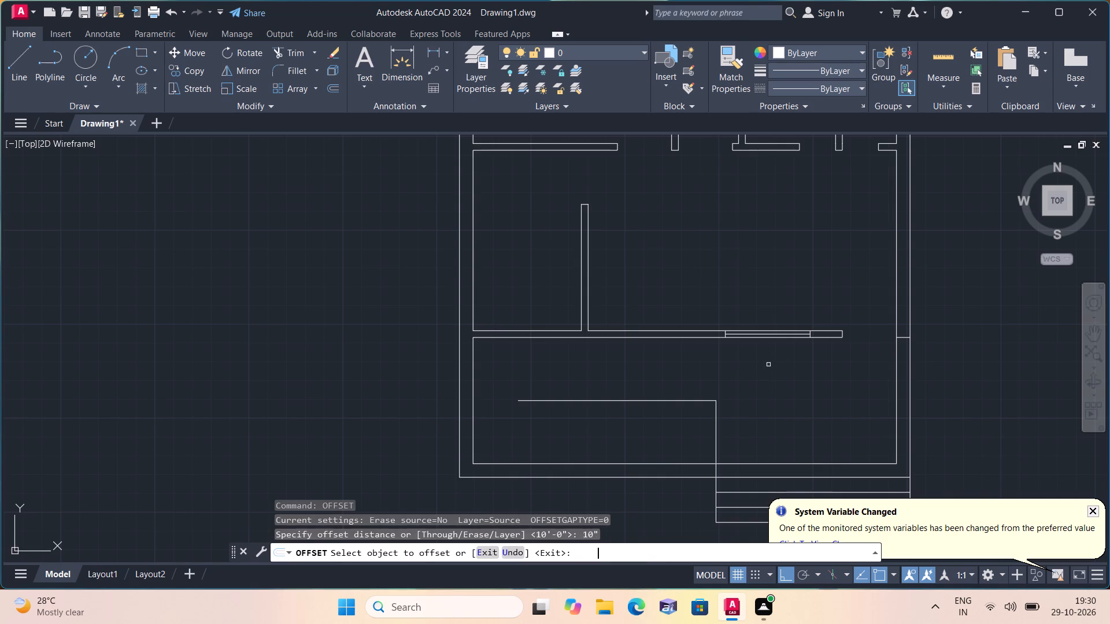
{"action": "left_click", "coordinate": [718, 423]}
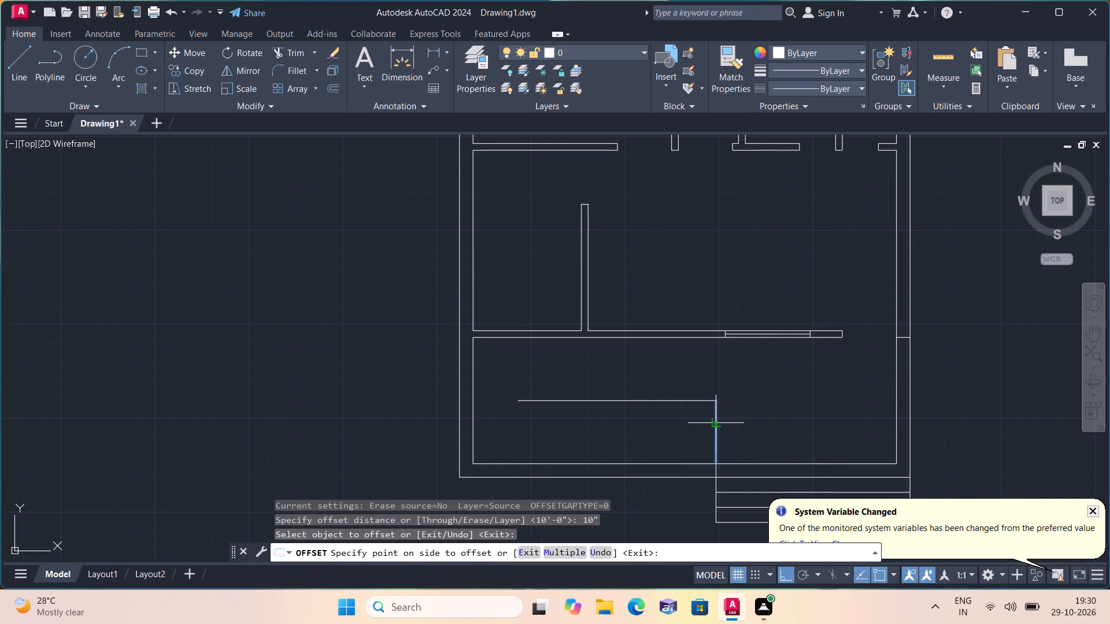
{"action": "left_click", "coordinate": [697, 423]}
{"action": "left_click", "coordinate": [700, 426]}
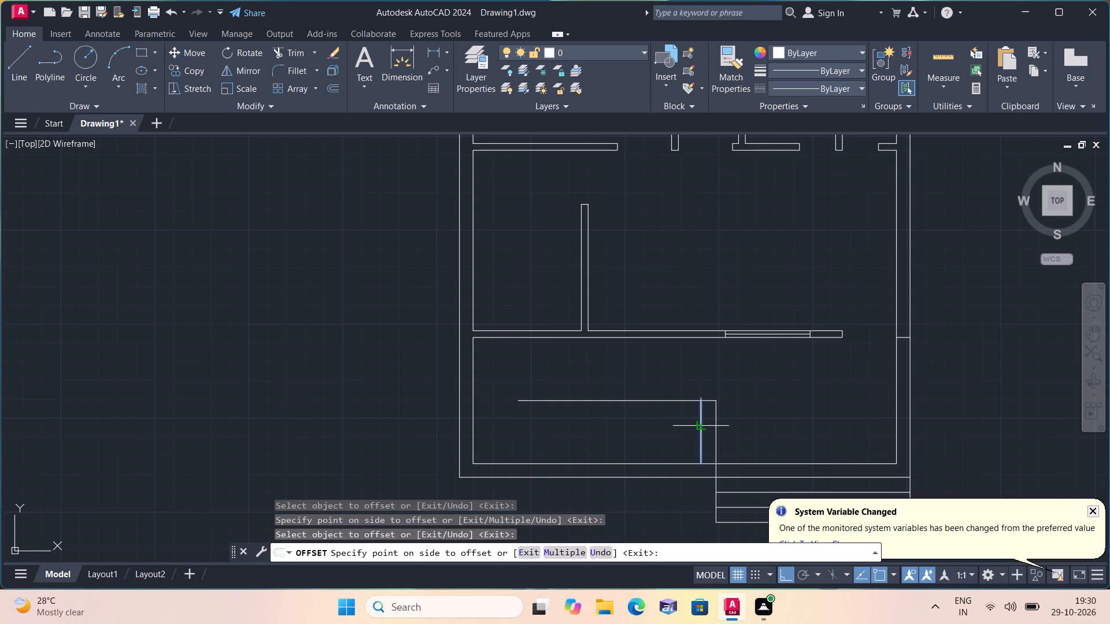
{"action": "left_click", "coordinate": [684, 426]}
{"action": "left_click", "coordinate": [686, 428]}
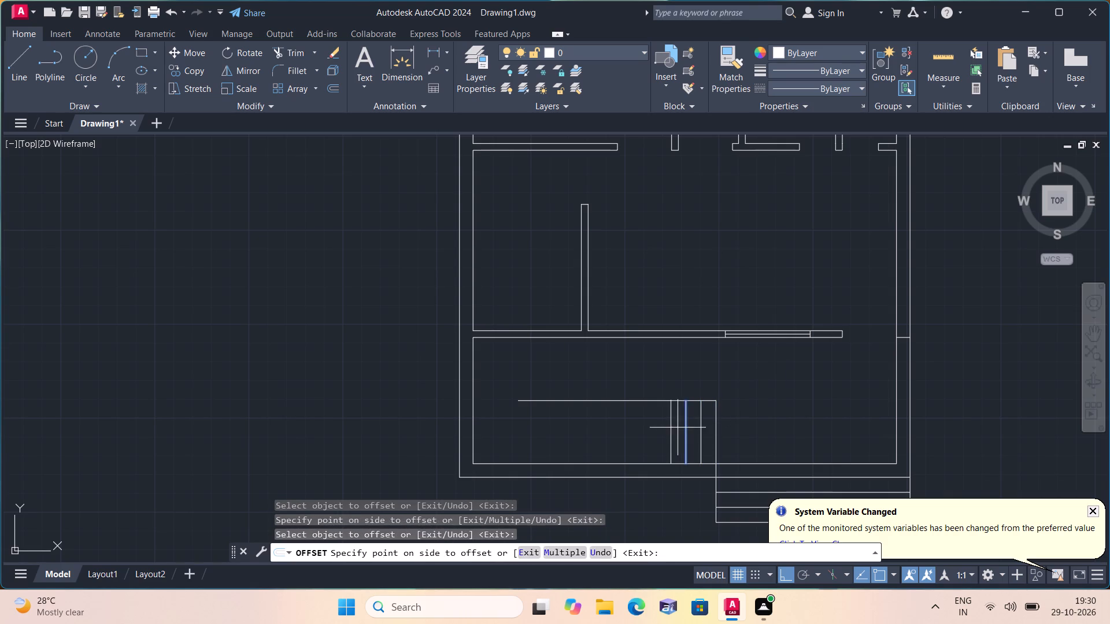
{"action": "left_click", "coordinate": [678, 428]}
{"action": "left_click", "coordinate": [670, 421]}
{"action": "left_click", "coordinate": [654, 421]}
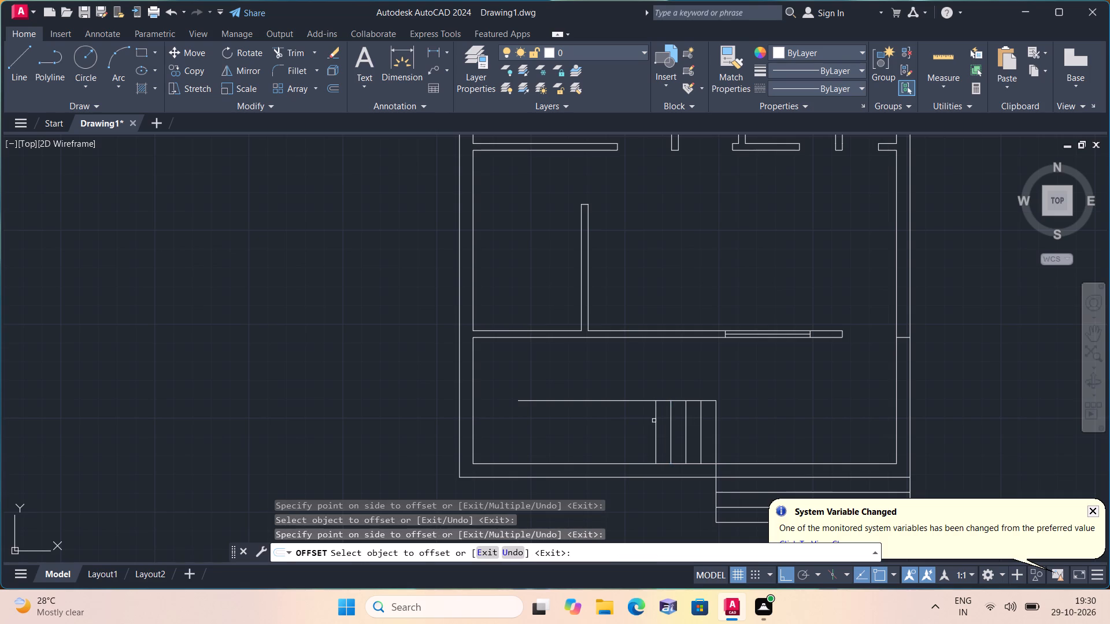
{"action": "left_click", "coordinate": [658, 425]}
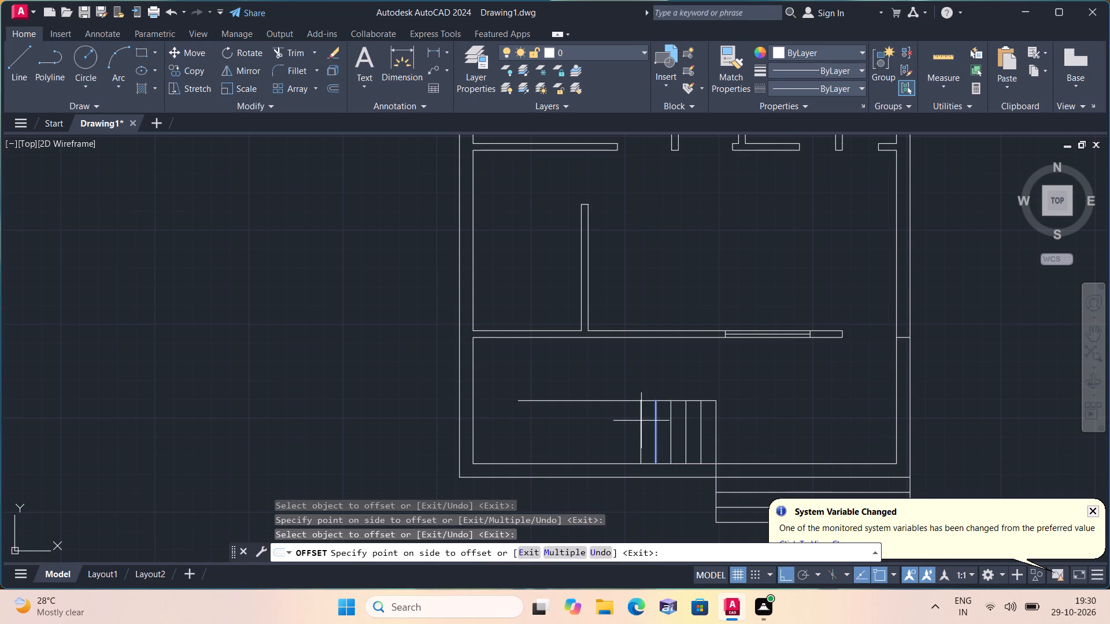
{"action": "left_click", "coordinate": [641, 421]}
{"action": "left_click", "coordinate": [641, 421]}
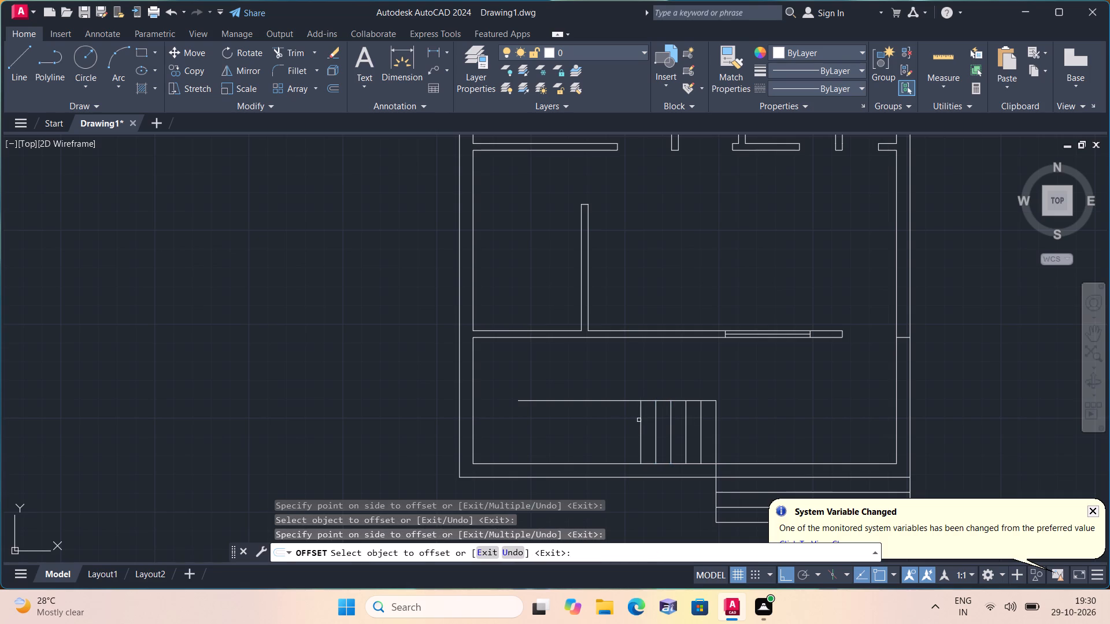
{"action": "left_click", "coordinate": [641, 422]}
{"action": "left_click", "coordinate": [628, 418]}
{"action": "left_click", "coordinate": [627, 418]}
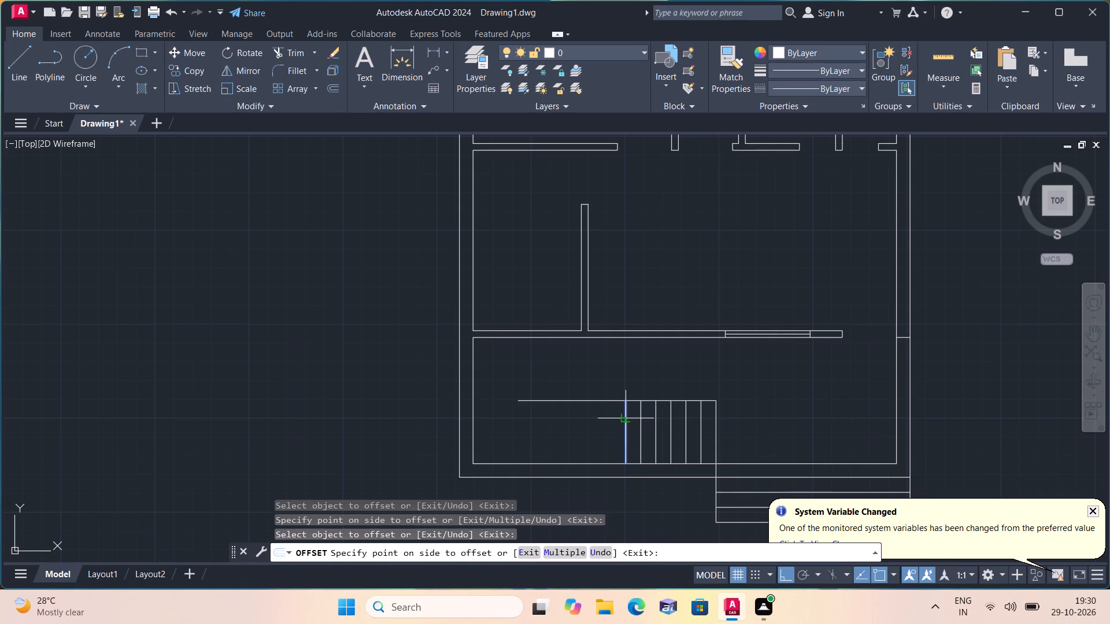
{"action": "left_click", "coordinate": [615, 417]}
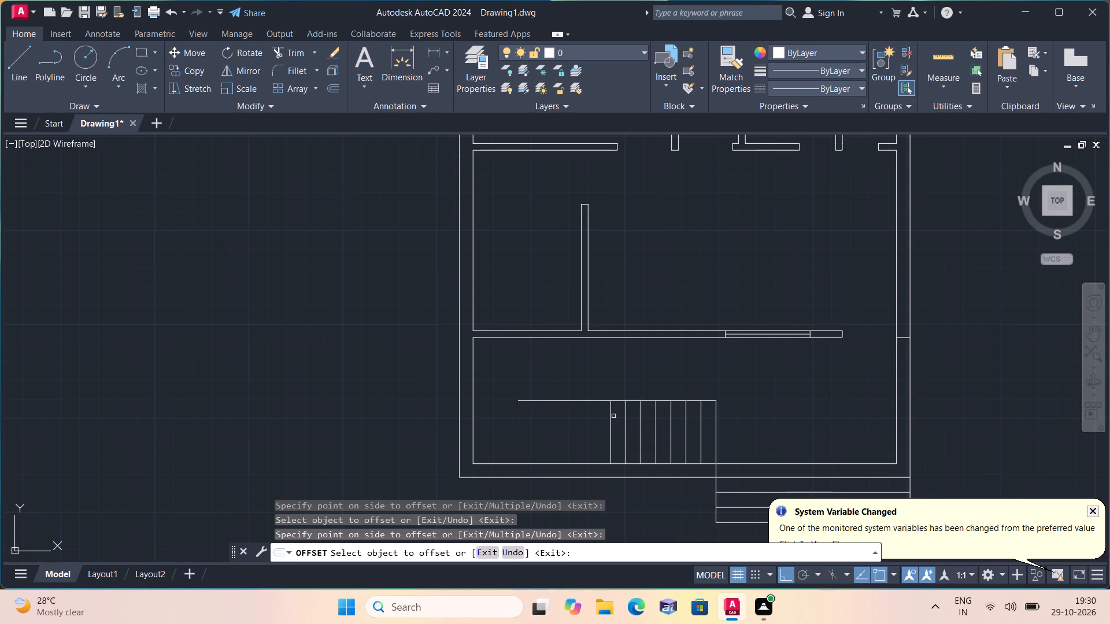
{"action": "left_click", "coordinate": [613, 416]}
{"action": "left_click", "coordinate": [611, 416]}
{"action": "left_click", "coordinate": [590, 416]}
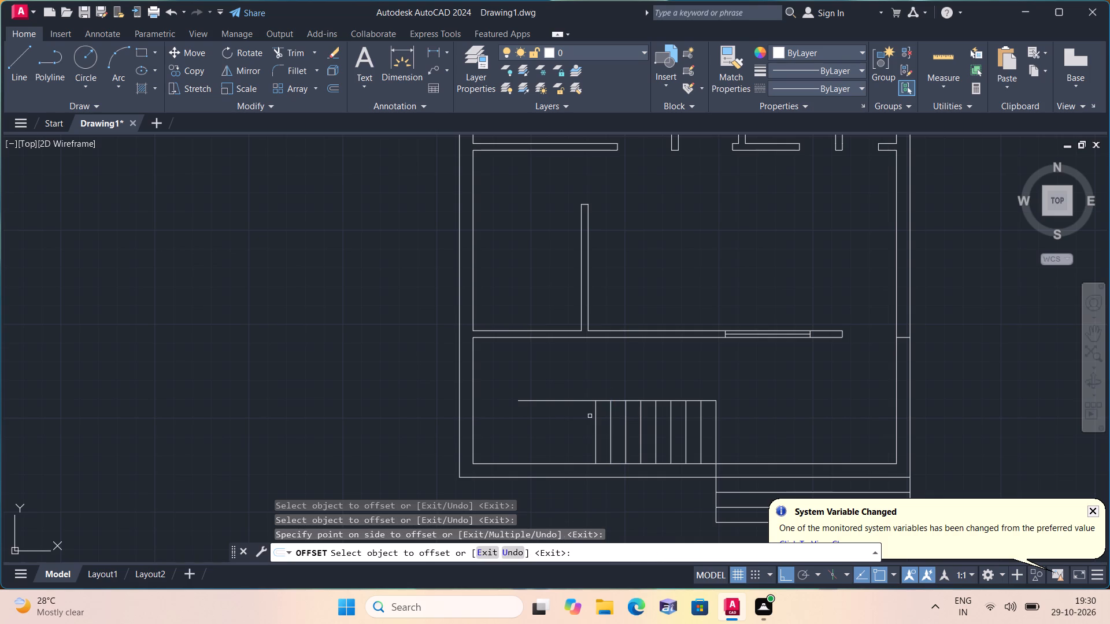
{"action": "left_click", "coordinate": [593, 420]}
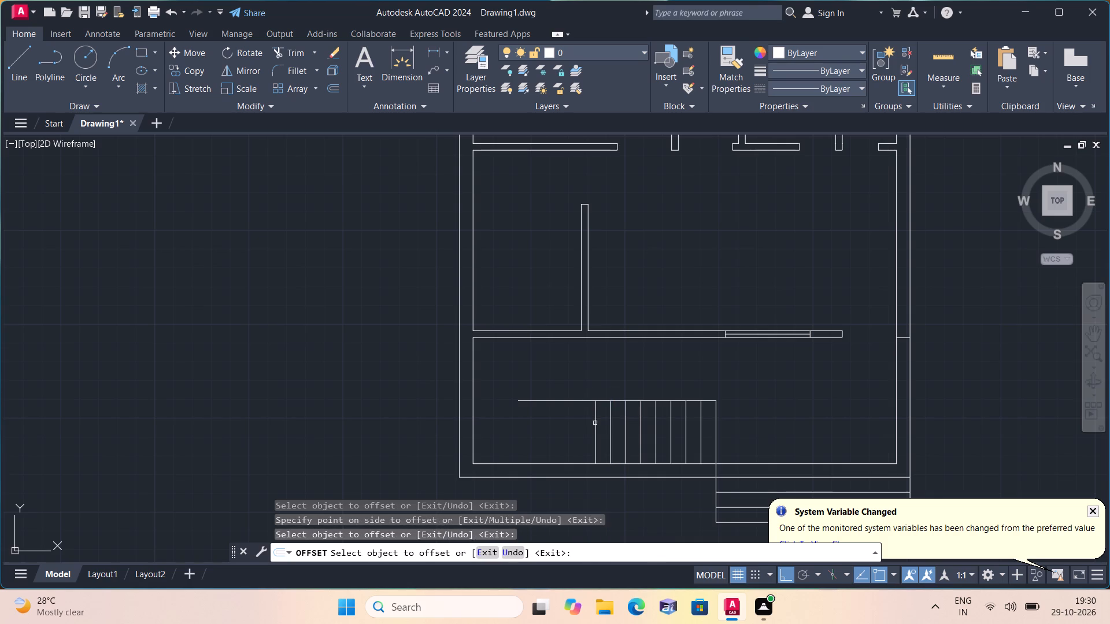
{"action": "left_click", "coordinate": [595, 423]}
{"action": "left_click", "coordinate": [560, 424]}
{"action": "key", "text": "space"}
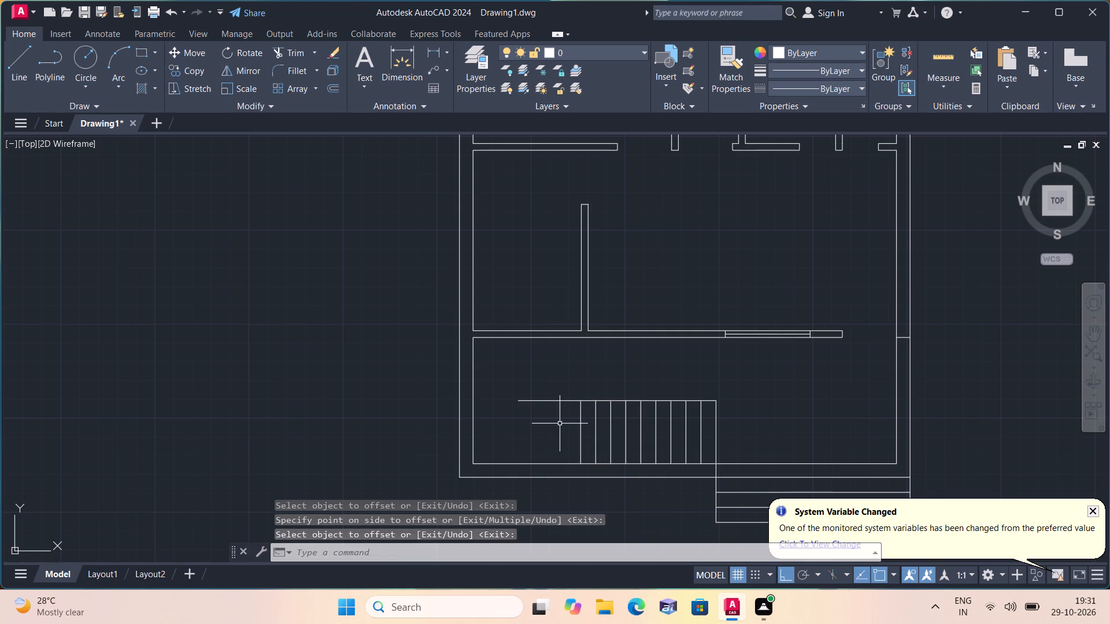
Offset the leftmost tread line another 10" to the left to add a tenth tread line.
{"action": "scroll", "coordinate": [560, 424], "scroll_direction": "up", "scroll_amount": 1}
{"action": "scroll", "coordinate": [560, 424], "scroll_direction": "down", "scroll_amount": 1}
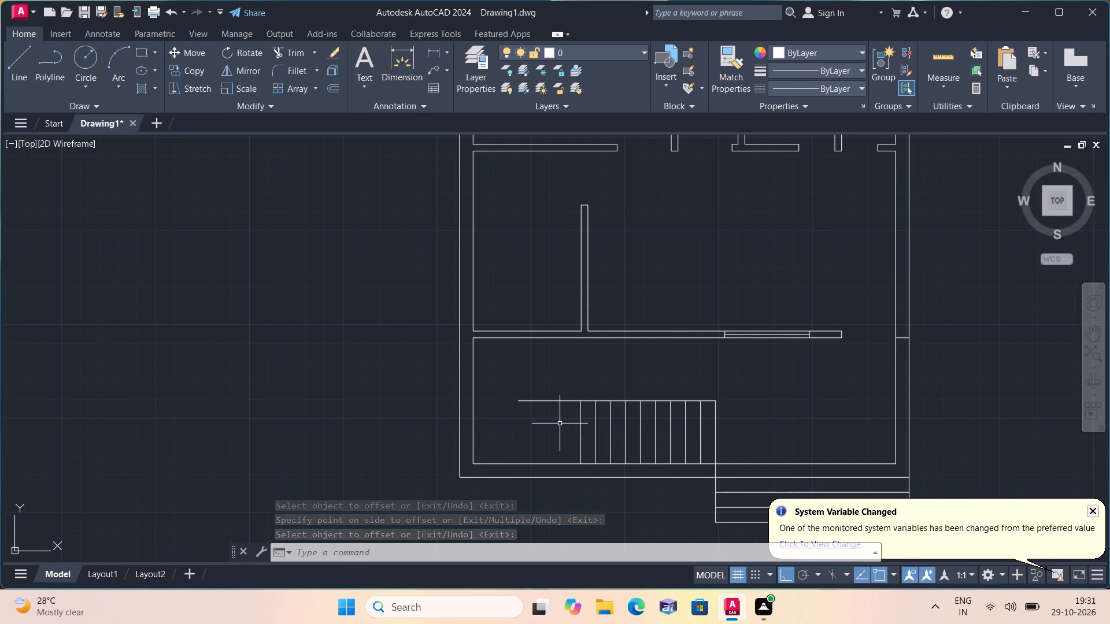
{"action": "scroll", "coordinate": [652, 428], "scroll_direction": "up", "scroll_amount": 1}
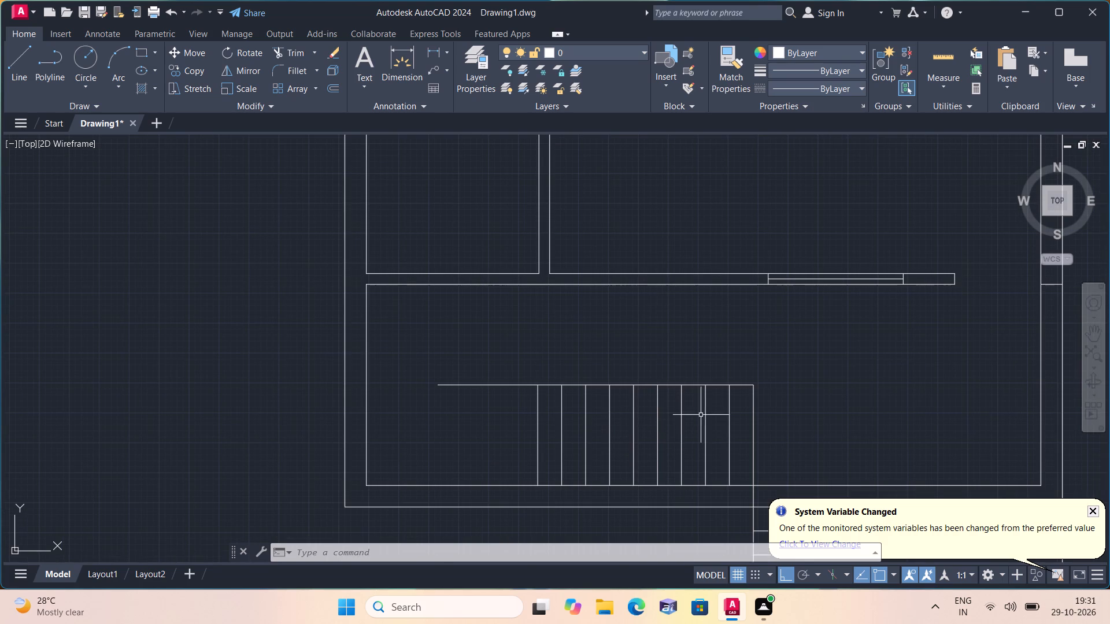
{"action": "key", "text": "space"}
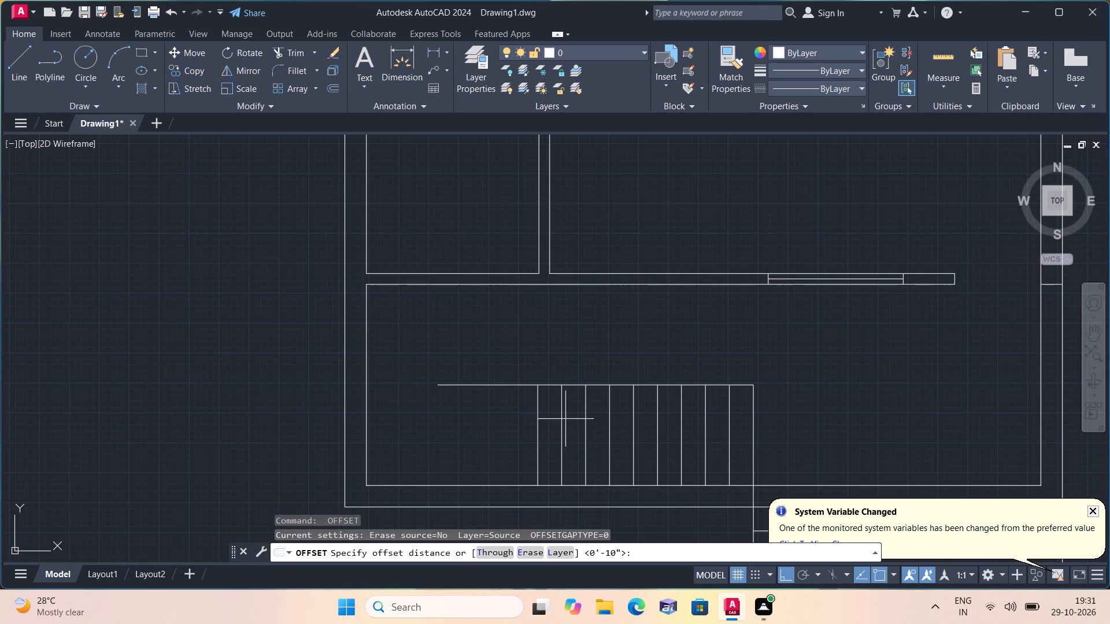
{"action": "key", "text": "space"}
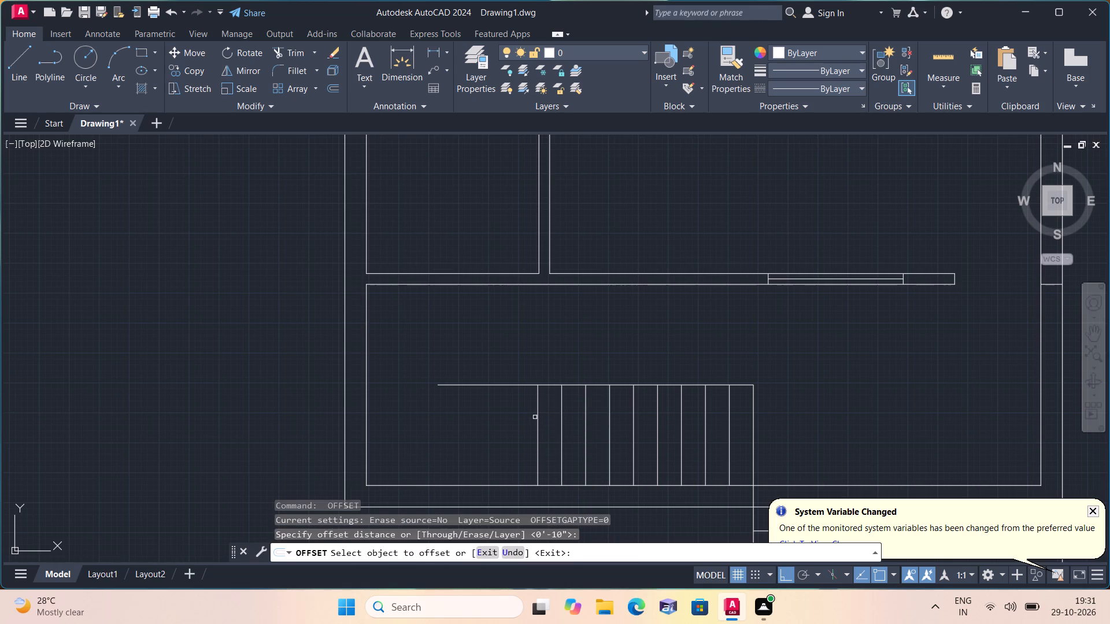
{"action": "left_click", "coordinate": [535, 417]}
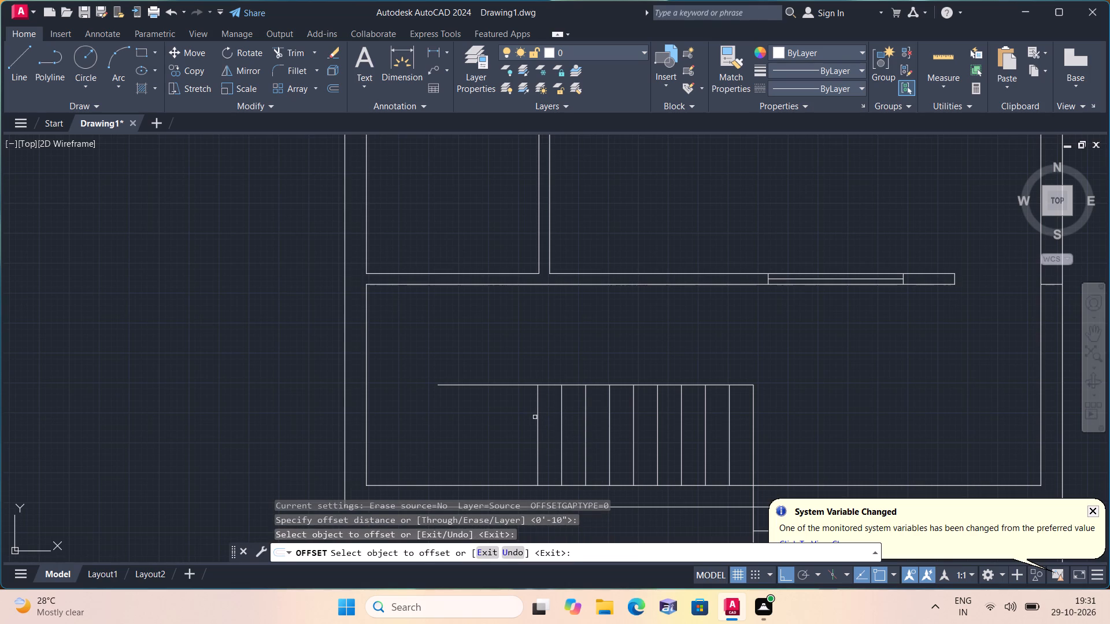
{"action": "left_click", "coordinate": [539, 419]}
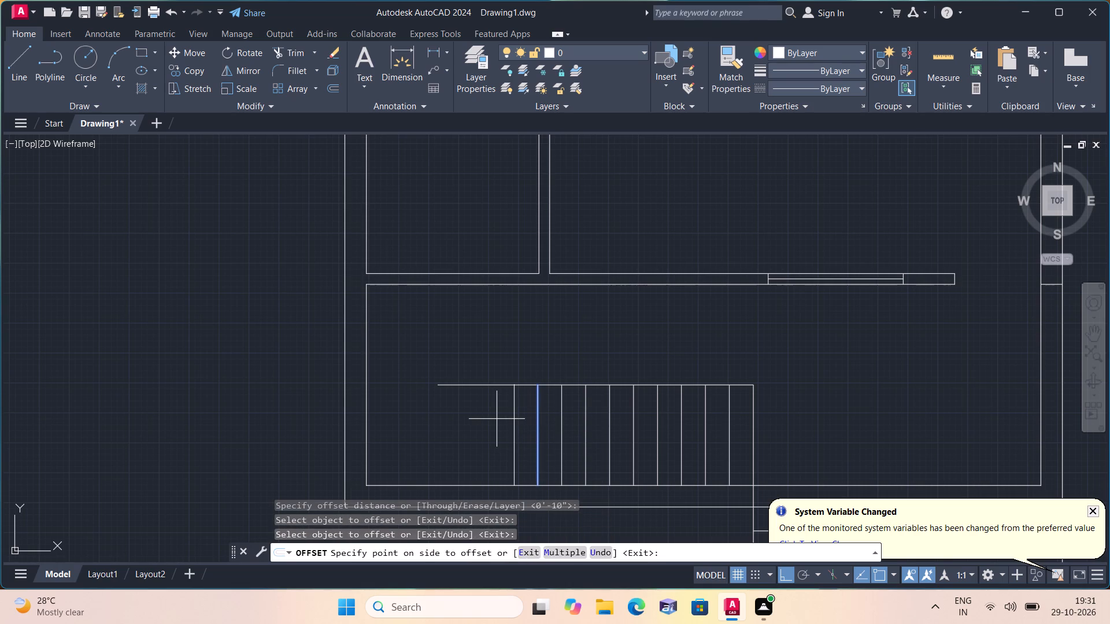
{"action": "left_click", "coordinate": [490, 418]}
{"action": "key", "text": "space"}
Trim the part of the stair divider that extends left beyond the last tread line.
{"action": "type", "text": "trim"}
{"action": "key", "text": "space"}
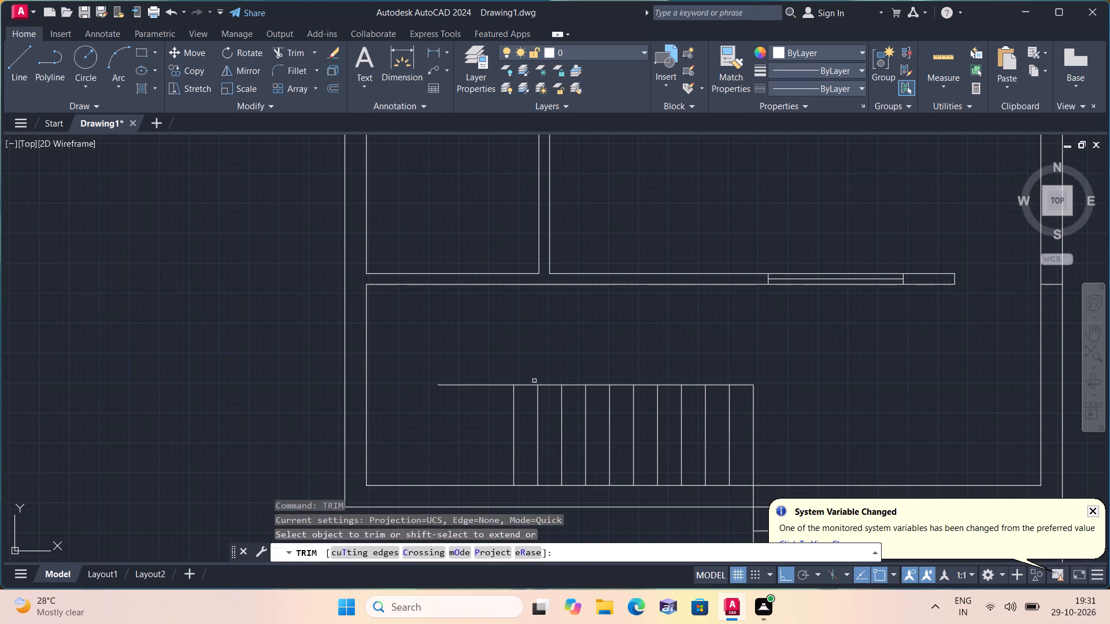
{"action": "left_click_drag", "start_coordinate": [505, 373], "coordinate": [462, 421]}
{"action": "key", "text": "space"}
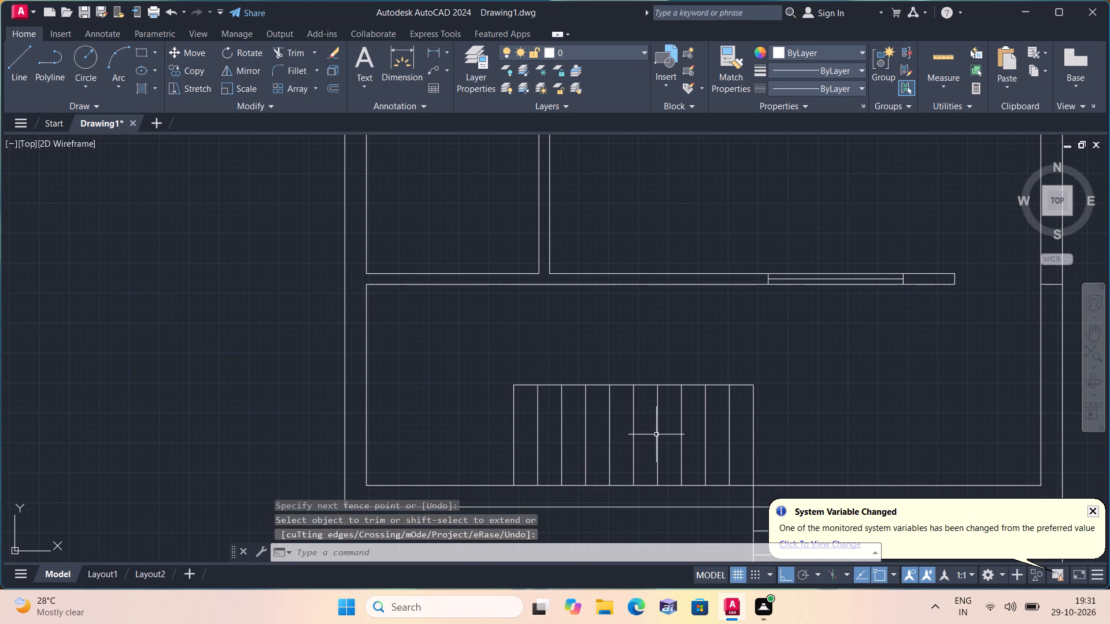
Add a vertical linear dimension in the bottom room, left of the stairs, from the partition to the bottom wall's inner face.
{"action": "scroll", "coordinate": [756, 442], "scroll_direction": "down", "scroll_amount": 1}
{"action": "middle_click_drag", "start_coordinate": [756, 444], "coordinate": [637, 412]}
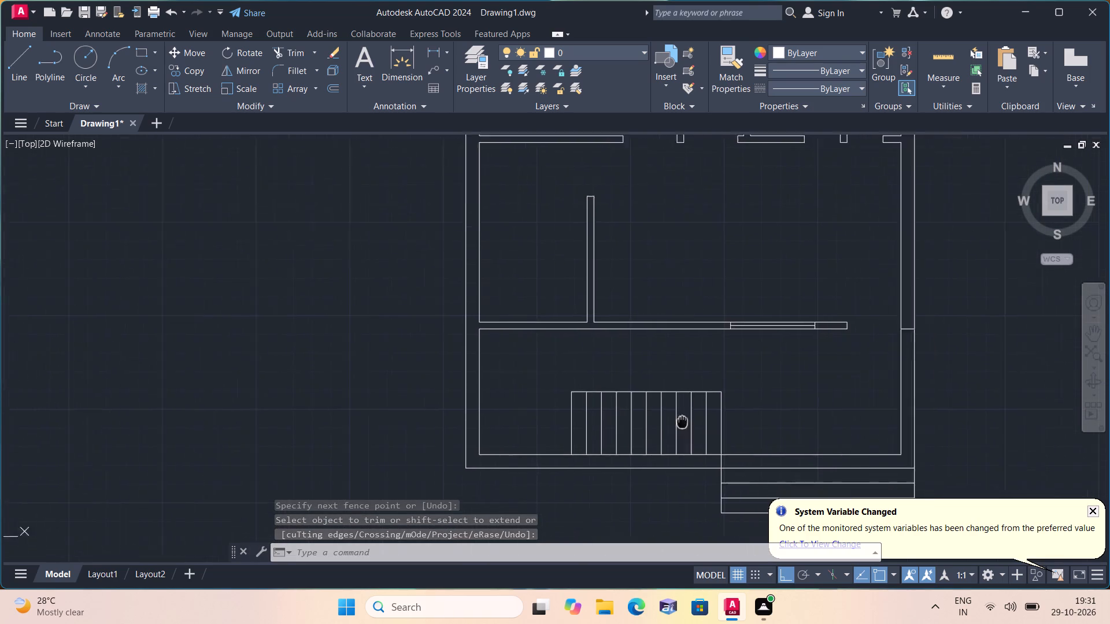
{"action": "middle_click_drag", "start_coordinate": [637, 412], "coordinate": [564, 399]}
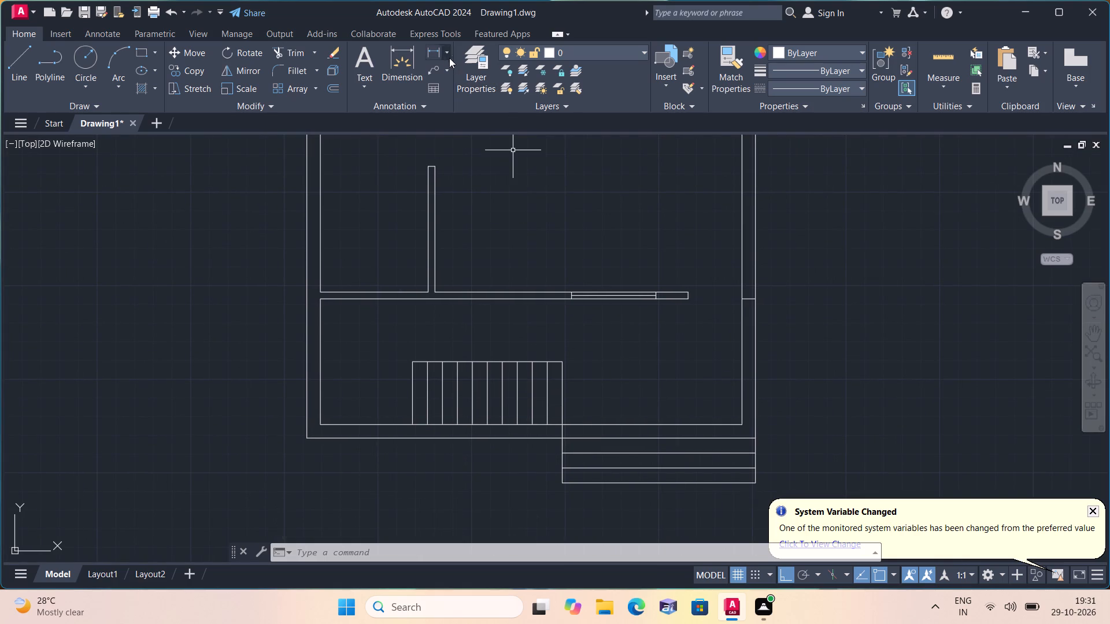
{"action": "left_click", "coordinate": [439, 53]}
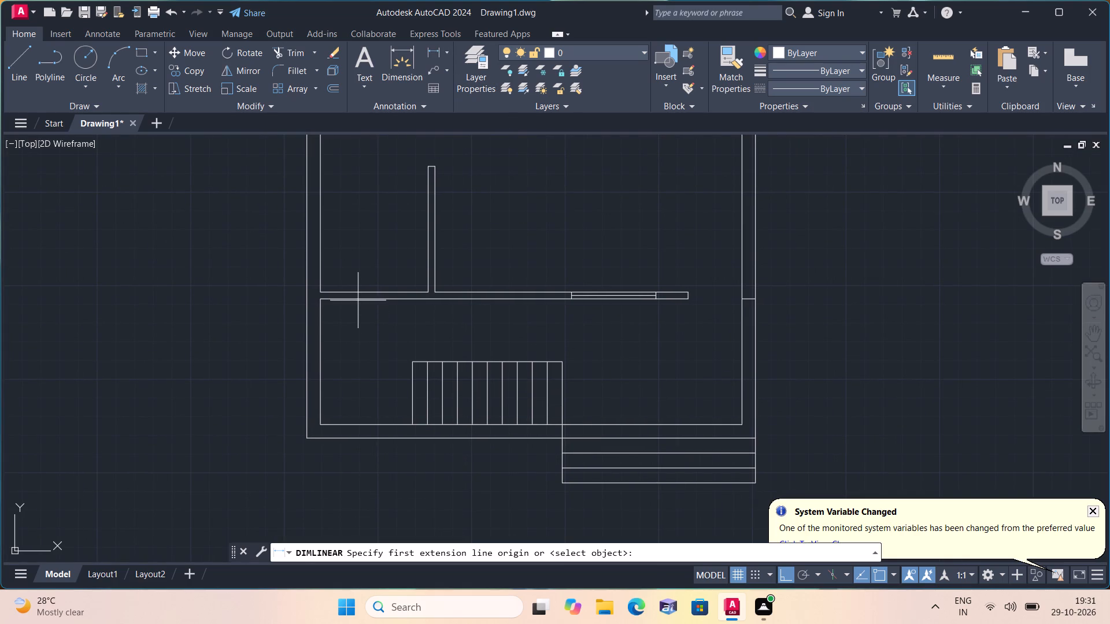
{"action": "left_click", "coordinate": [358, 299]}
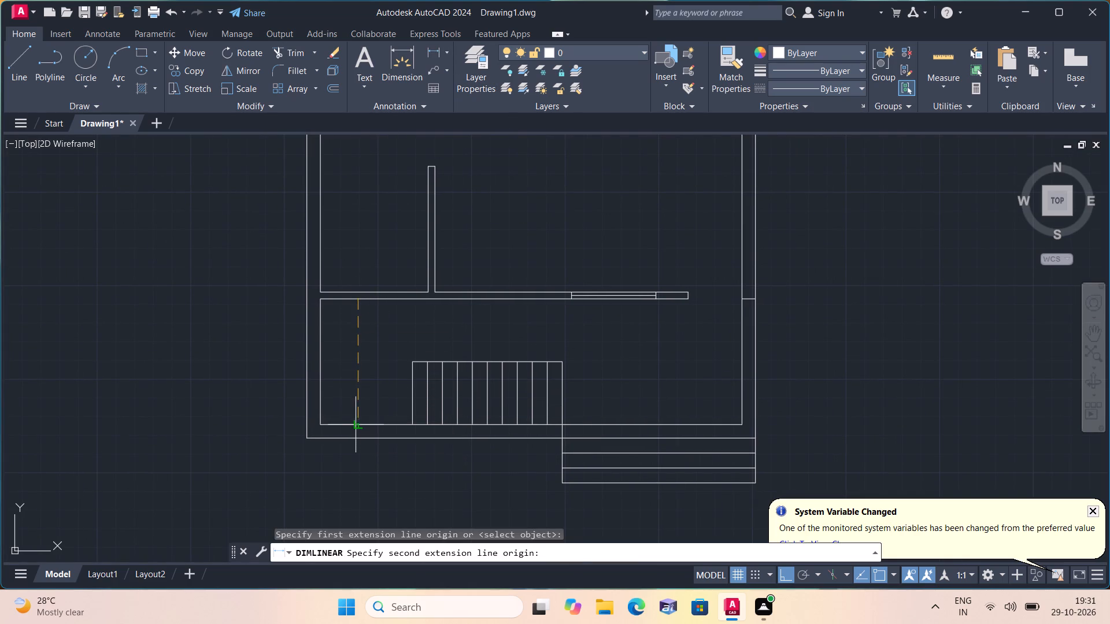
{"action": "left_click", "coordinate": [356, 425]}
{"action": "left_click", "coordinate": [356, 422]}
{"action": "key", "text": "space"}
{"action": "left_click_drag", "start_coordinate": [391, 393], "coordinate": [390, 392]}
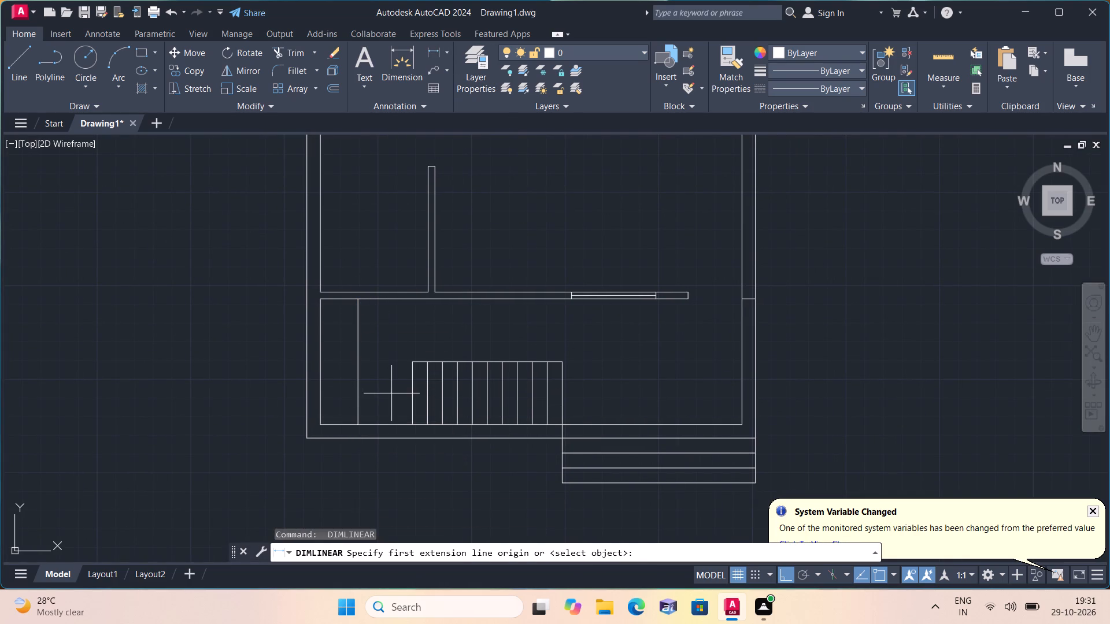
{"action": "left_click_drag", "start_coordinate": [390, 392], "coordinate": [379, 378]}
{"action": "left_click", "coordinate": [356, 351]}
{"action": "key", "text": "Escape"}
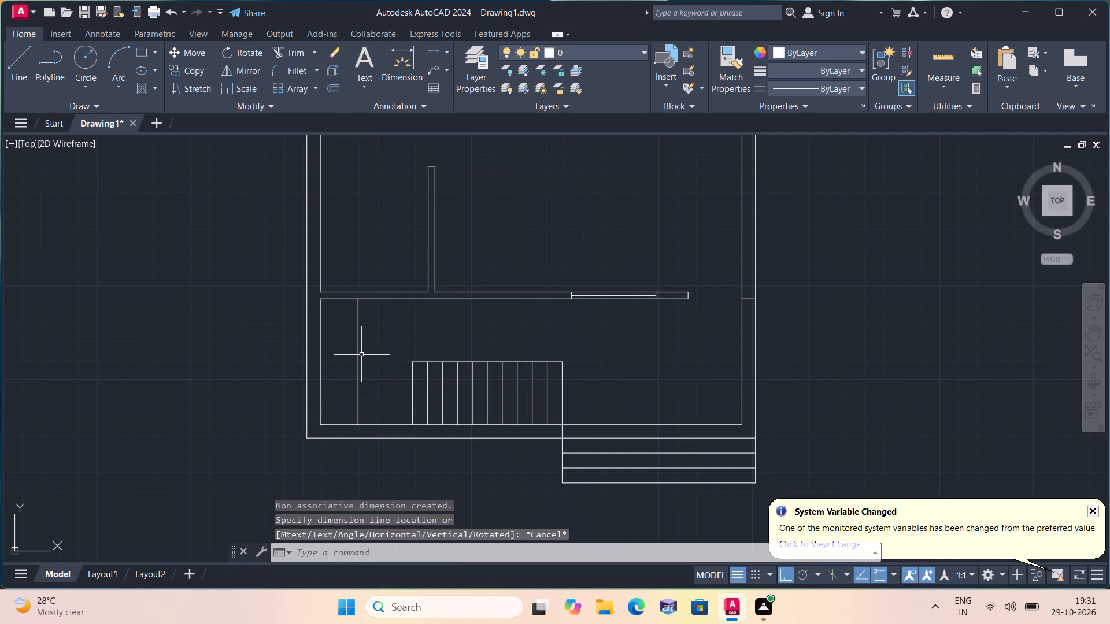
Set the text height of the bottom room's vertical dimension to 6" in its properties.
{"action": "left_click", "coordinate": [369, 359]}
{"action": "left_click", "coordinate": [345, 337]}
{"action": "right_click", "coordinate": [345, 337]}
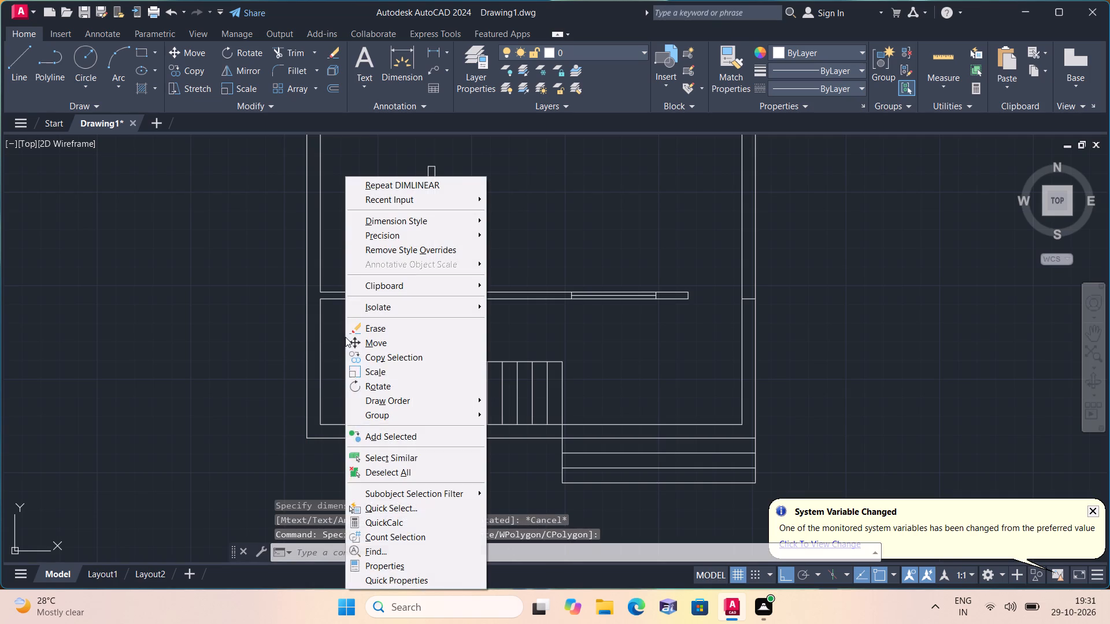
{"action": "left_click", "coordinate": [376, 560]}
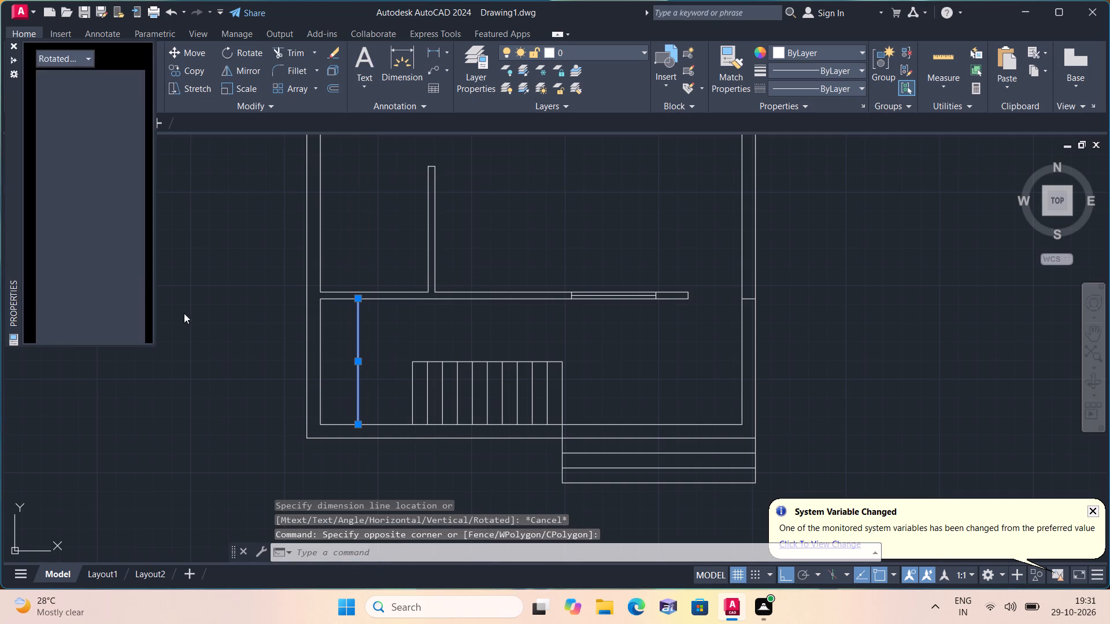
{"action": "scroll", "coordinate": [127, 294], "scroll_direction": "down", "scroll_amount": 7}
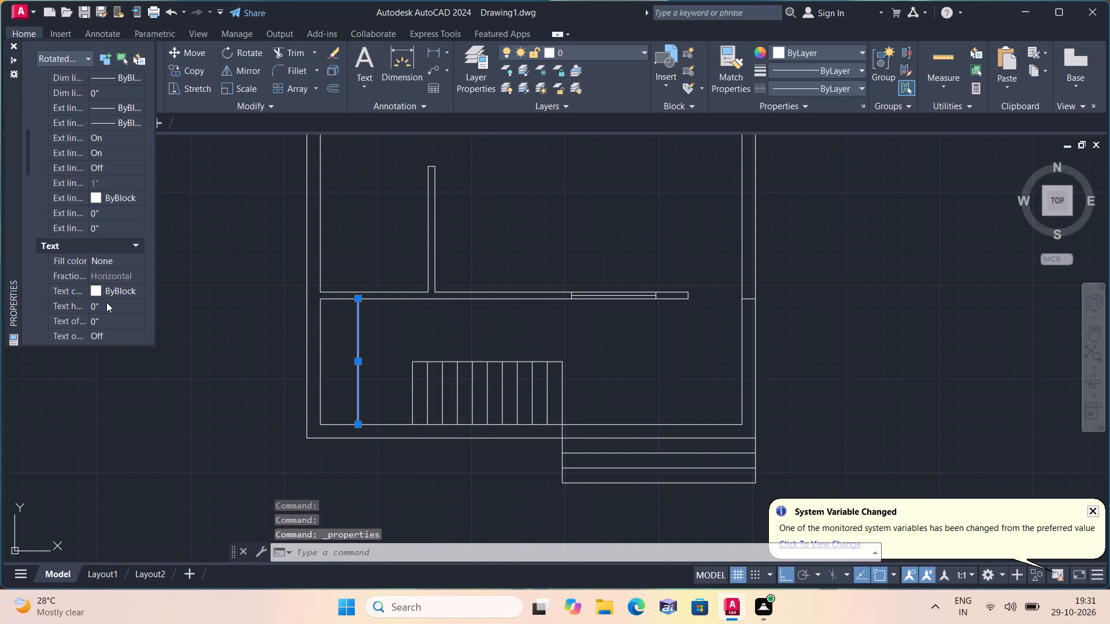
{"action": "left_click", "coordinate": [105, 306]}
{"action": "key", "text": "BackSpace"}
{"action": "type", "text": "6'"}
{"action": "key", "text": "BackSpace"}
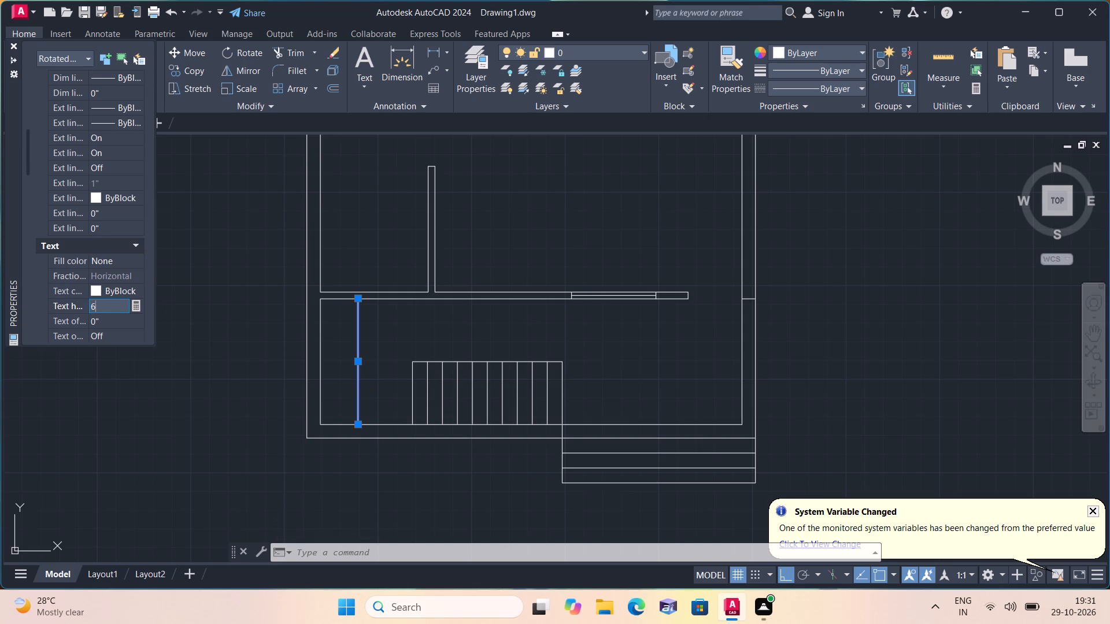
{"action": "key", "text": "shift+quotedbl"}
{"action": "left_click", "coordinate": [235, 303]}
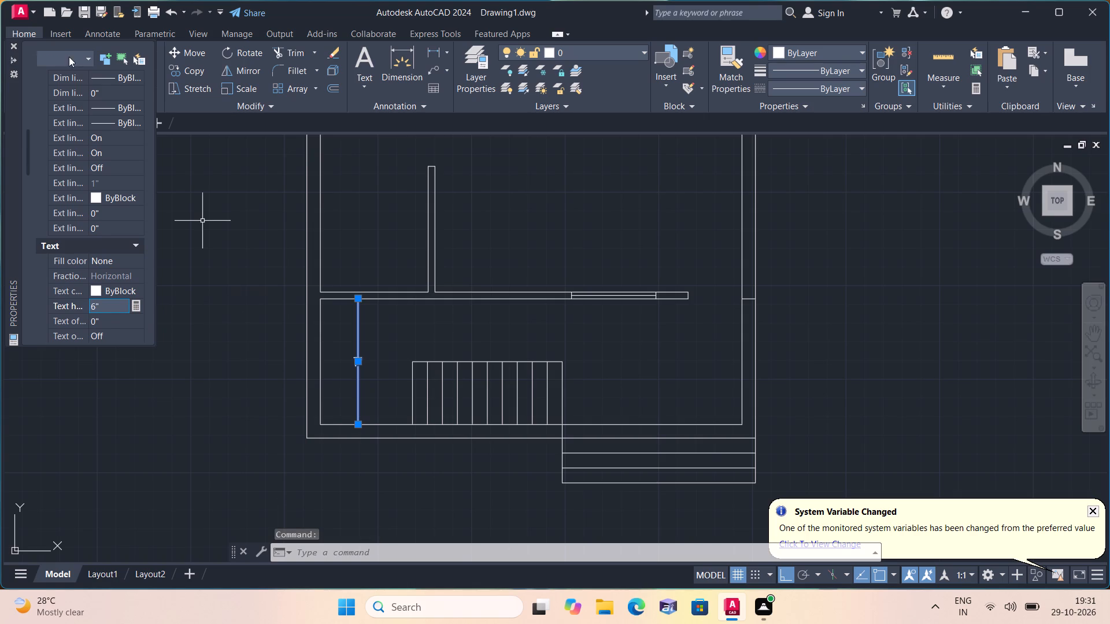
{"action": "left_click", "coordinate": [17, 46]}
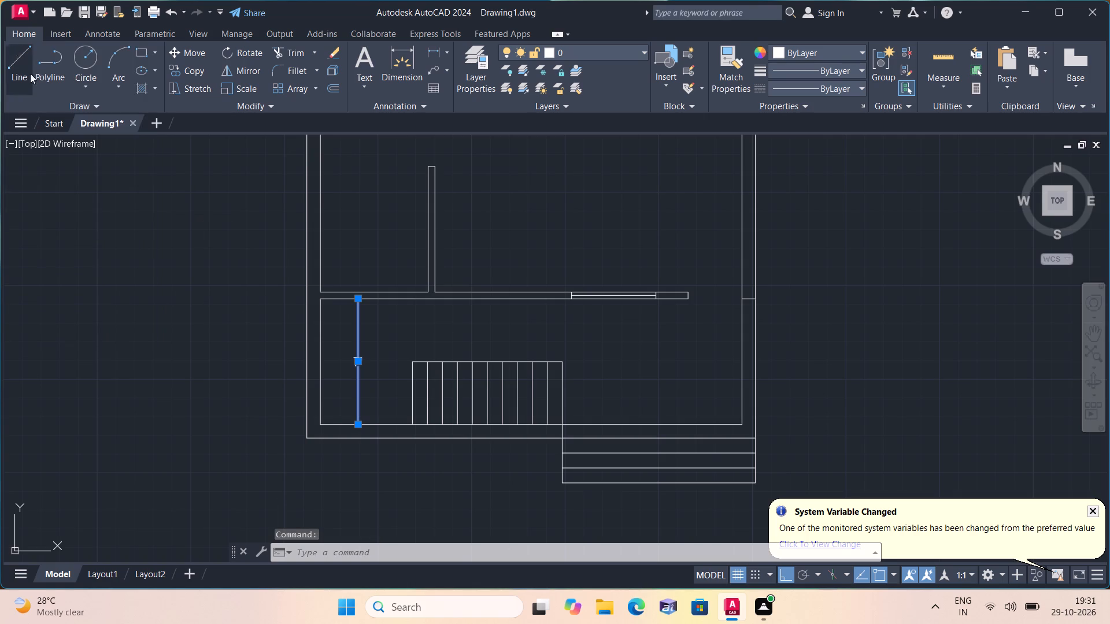
{"action": "key", "text": "Escape"}
Draw a closed vertical window rectangle, 9" wide and 5' long, in the empty area right of the floor plan.
{"action": "scroll", "coordinate": [156, 196], "scroll_direction": "down", "scroll_amount": 2}
{"action": "middle_click_drag", "start_coordinate": [219, 257], "coordinate": [301, 337]}
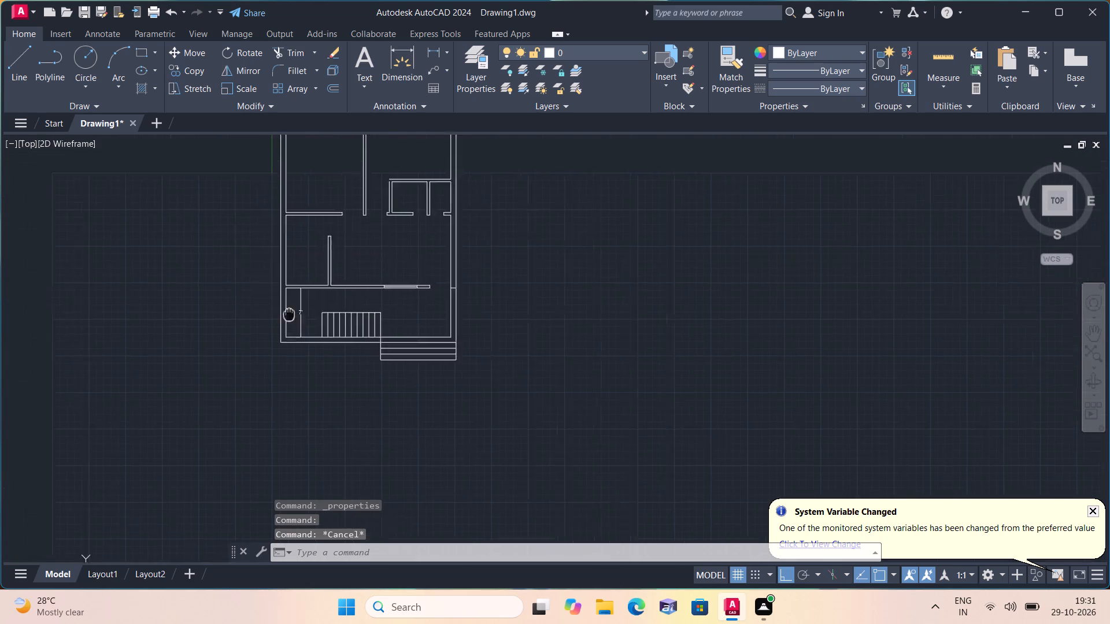
{"action": "middle_click_drag", "start_coordinate": [301, 337], "coordinate": [313, 374]}
{"action": "key", "text": "l"}
{"action": "key", "text": "space"}
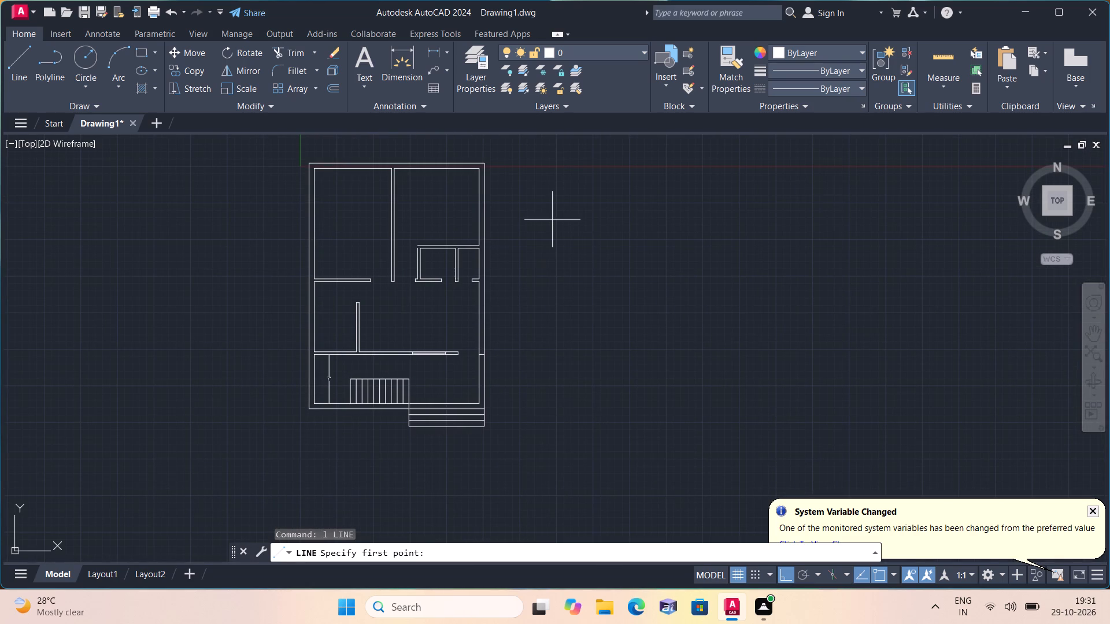
{"action": "left_click", "coordinate": [558, 199]}
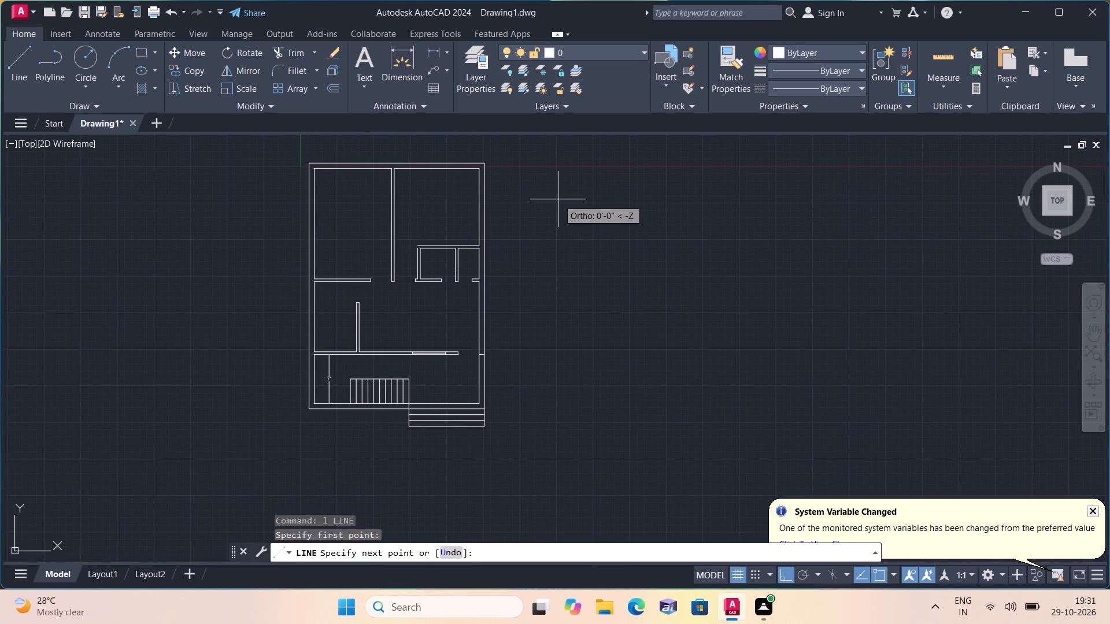
{"action": "key", "text": "5"}
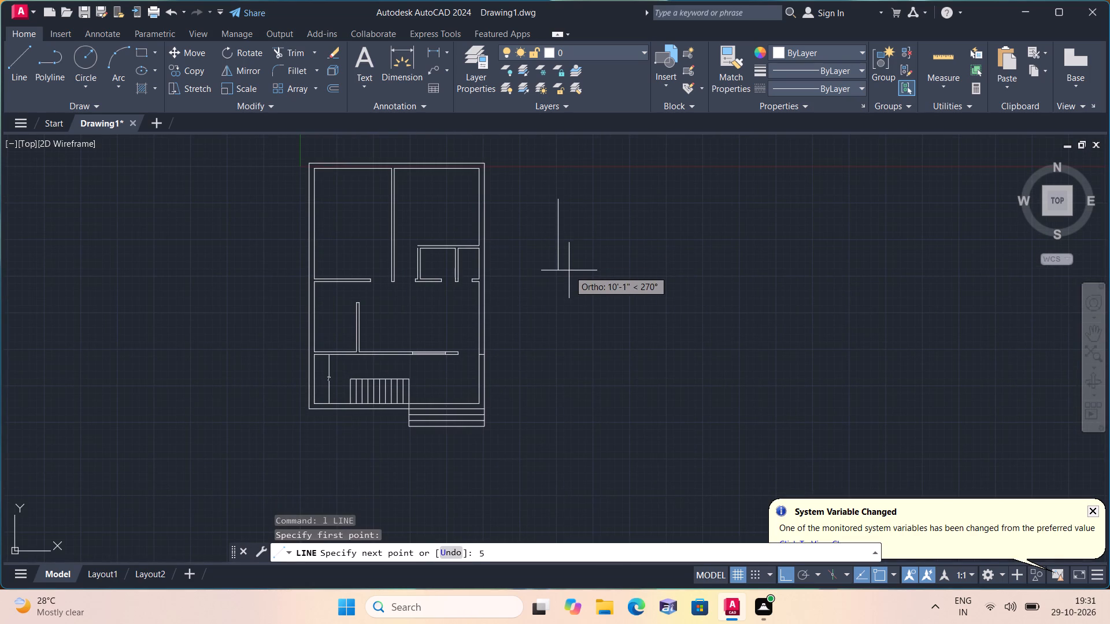
{"action": "type", "text": "'"}
{"action": "key", "text": "space"}
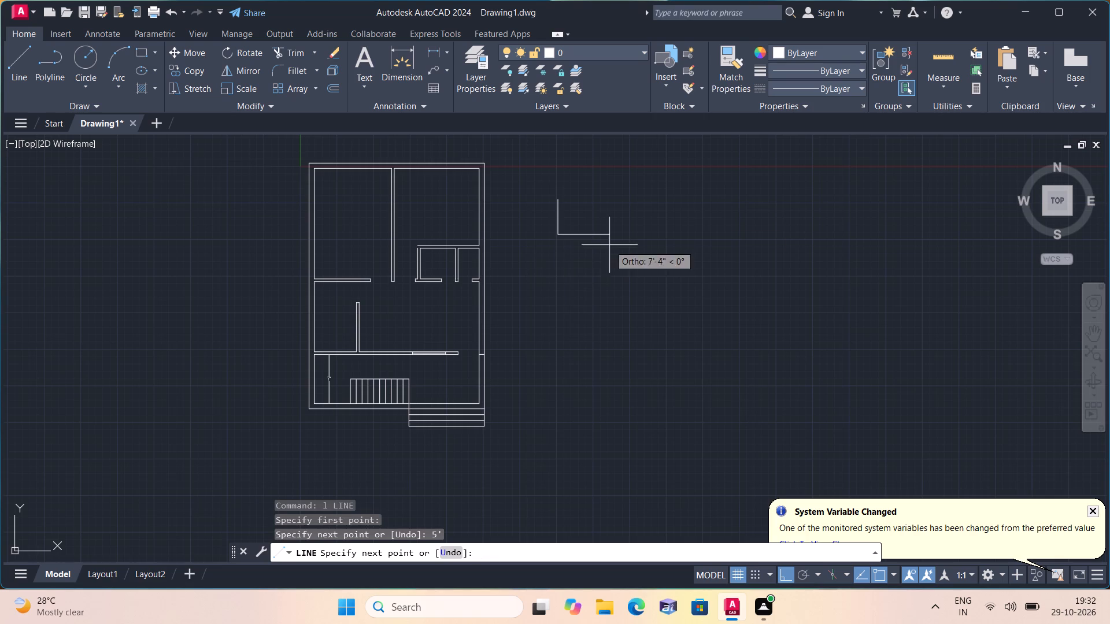
{"action": "type", "text": "9\""}
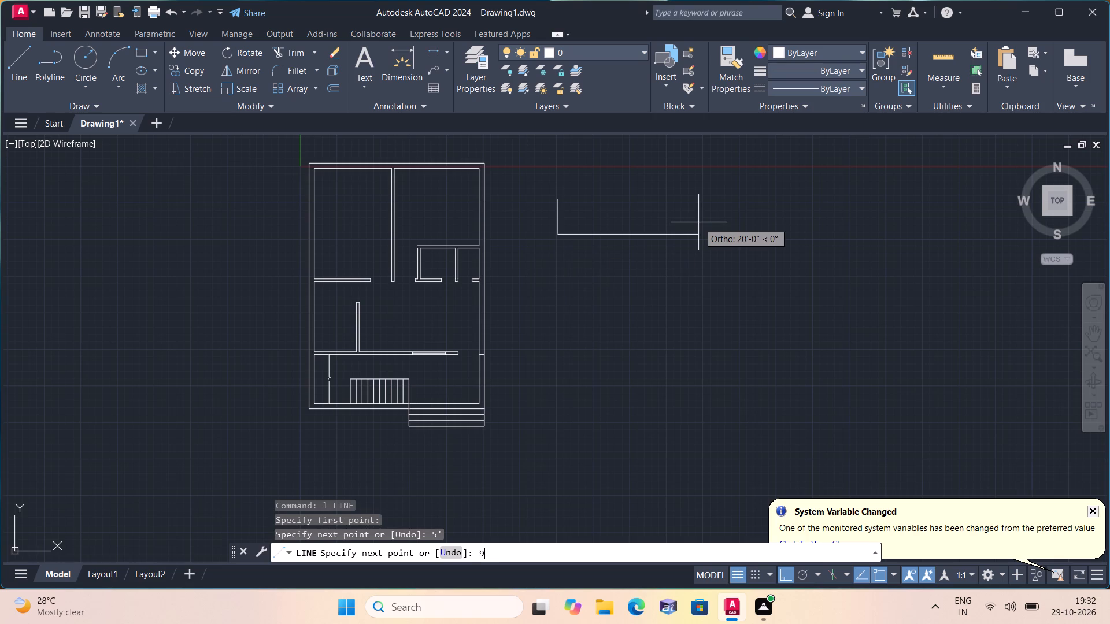
{"action": "key", "text": "space"}
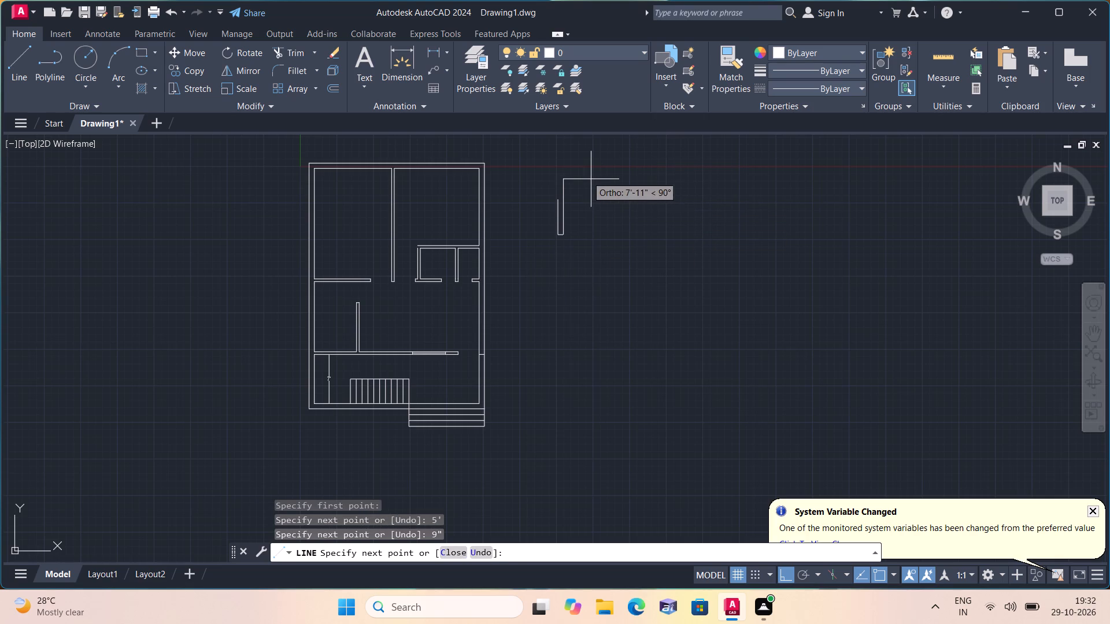
{"action": "type", "text": "5'"}
{"action": "key", "text": "space"}
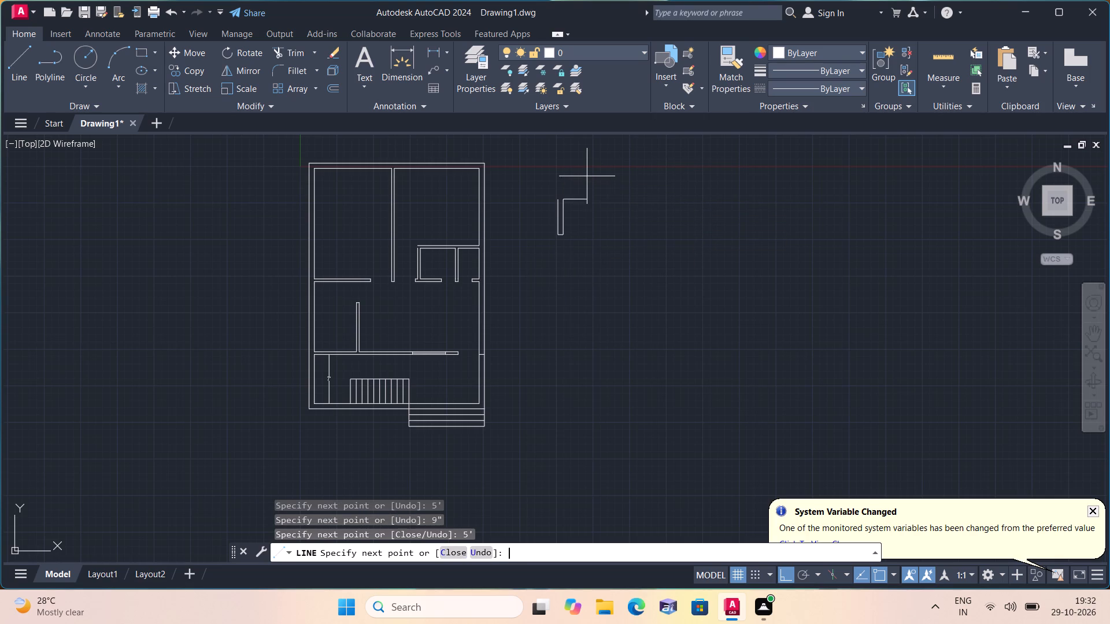
{"action": "scroll", "coordinate": [584, 180], "scroll_direction": "up", "scroll_amount": 2}
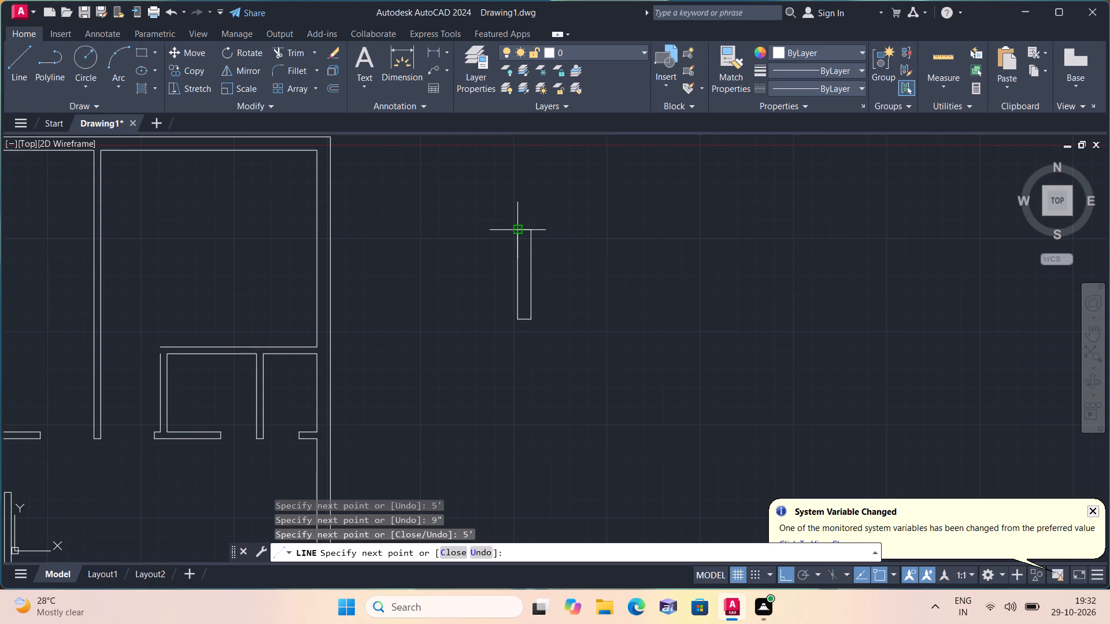
{"action": "left_click", "coordinate": [518, 232]}
{"action": "key", "text": "space"}
Draw a vertical centre line through the 5' window rectangle between the midpoints of its short sides.
{"action": "scroll", "coordinate": [519, 238], "scroll_direction": "up", "scroll_amount": 2}
{"action": "key", "text": "space"}
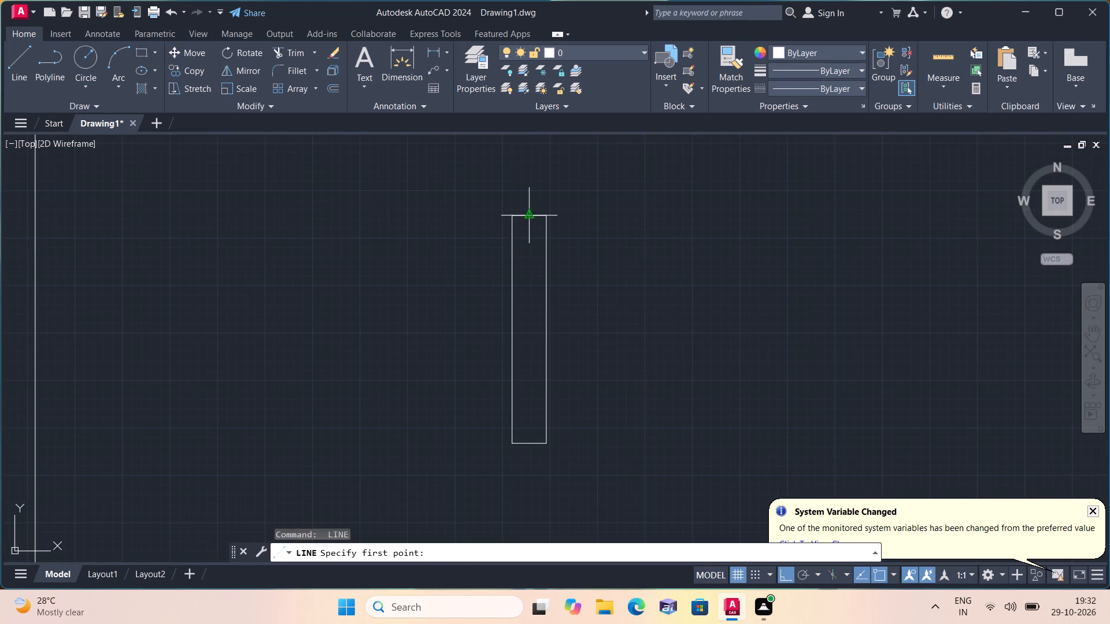
{"action": "left_click", "coordinate": [528, 217]}
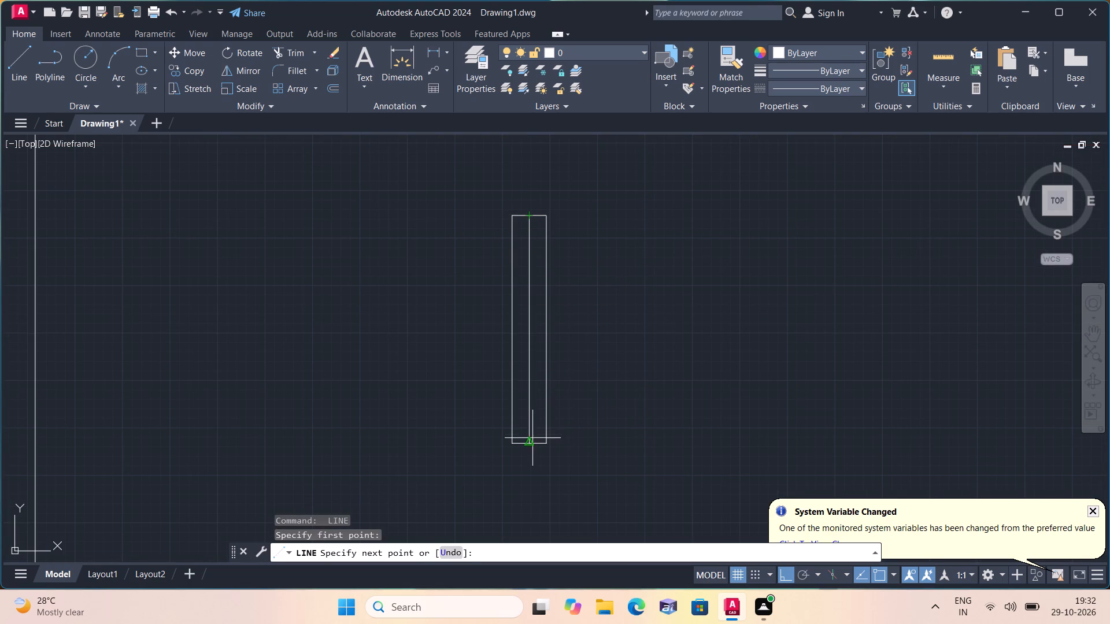
{"action": "left_click", "coordinate": [534, 444]}
{"action": "key", "text": "space"}
Draw a closed vertical window rectangle, 9" wide and 2' long, to the right of the 5' window.
{"action": "key", "text": "space"}
{"action": "left_click_drag", "start_coordinate": [648, 315], "coordinate": [649, 323]}
{"action": "type", "text": "2'"}
{"action": "key", "text": "space"}
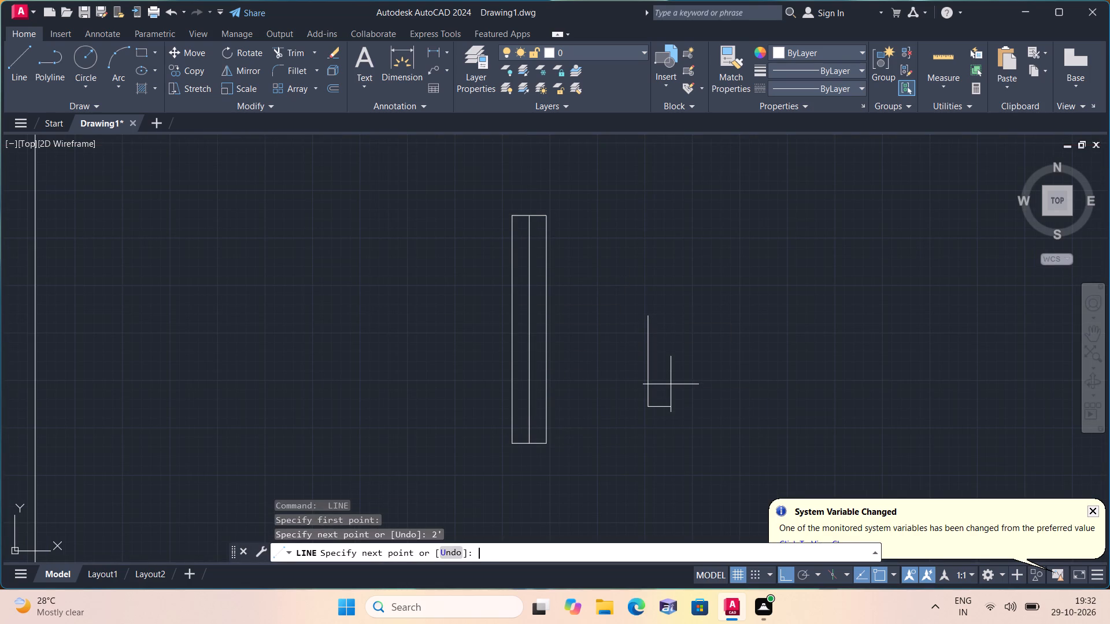
{"action": "type", "text": "9\""}
{"action": "key", "text": "space"}
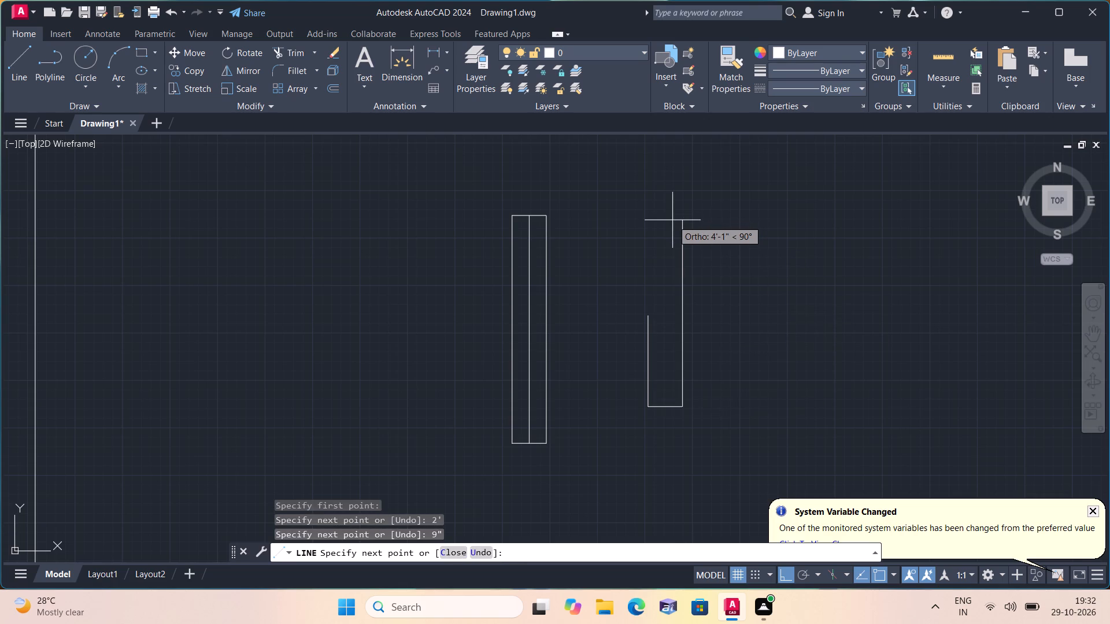
{"action": "type", "text": "2'"}
{"action": "key", "text": "space"}
{"action": "left_click", "coordinate": [652, 315]}
{"action": "key", "text": "space"}
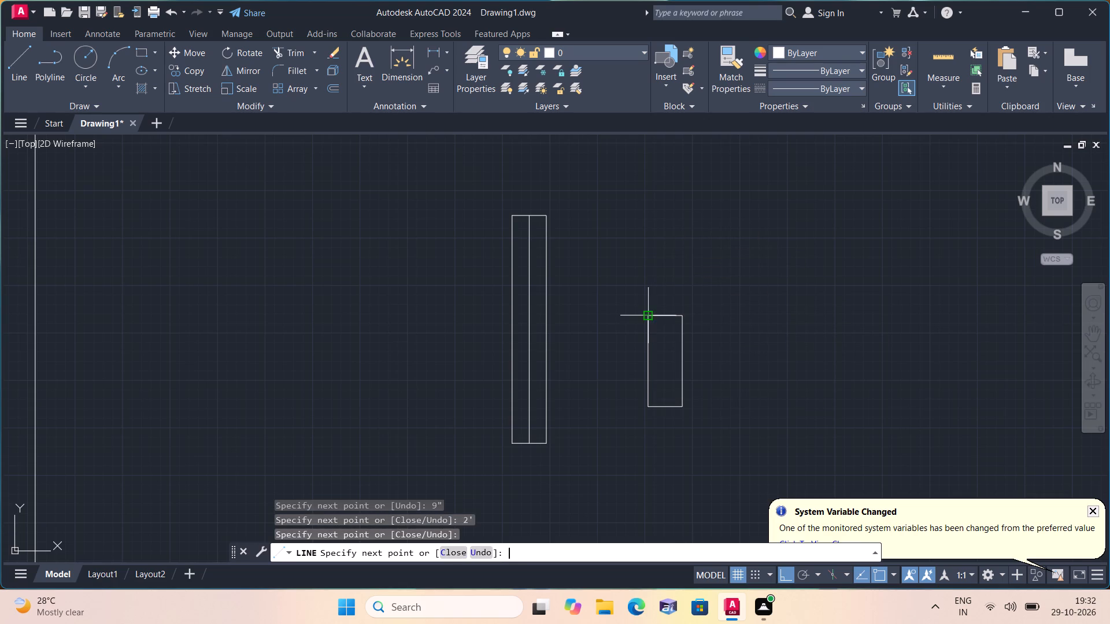
Draw a vertical centre line through the 2' window rectangle between the midpoints of its short sides.
{"action": "key", "text": "space"}
{"action": "left_click", "coordinate": [665, 316]}
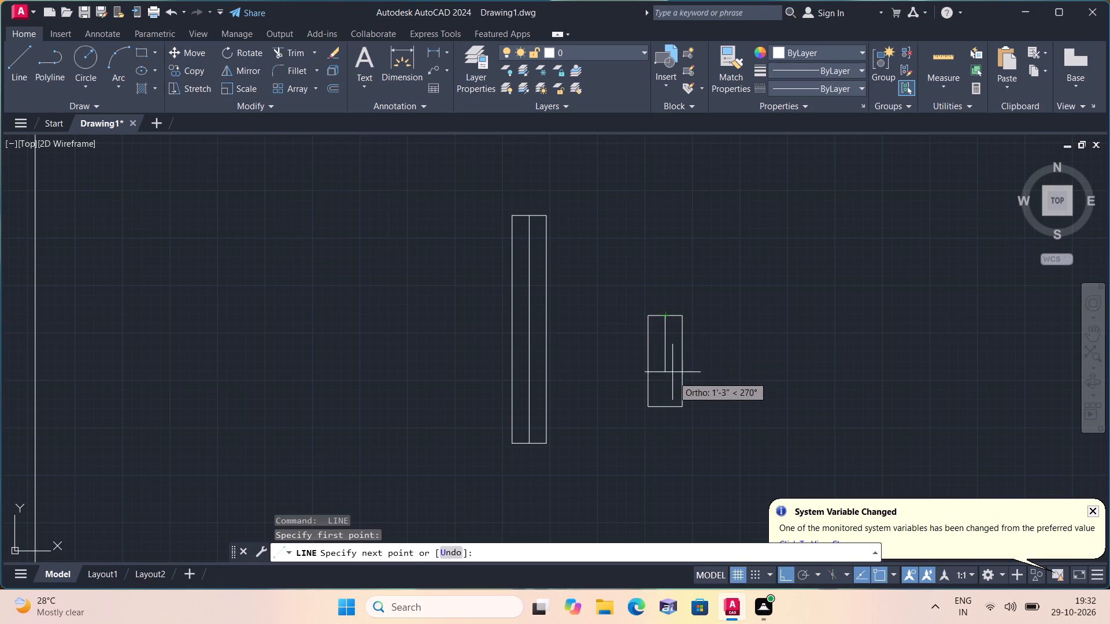
{"action": "left_click", "coordinate": [669, 410]}
{"action": "key", "text": "space"}
Draw a closed horizontal window rectangle, 5' long and 9" high, below the two vertical windows.
{"action": "scroll", "coordinate": [660, 411], "scroll_direction": "down", "scroll_amount": 1}
{"action": "middle_click_drag", "start_coordinate": [657, 413], "coordinate": [619, 282]}
{"action": "key", "text": "space"}
{"action": "left_click_drag", "start_coordinate": [458, 395], "coordinate": [460, 389]}
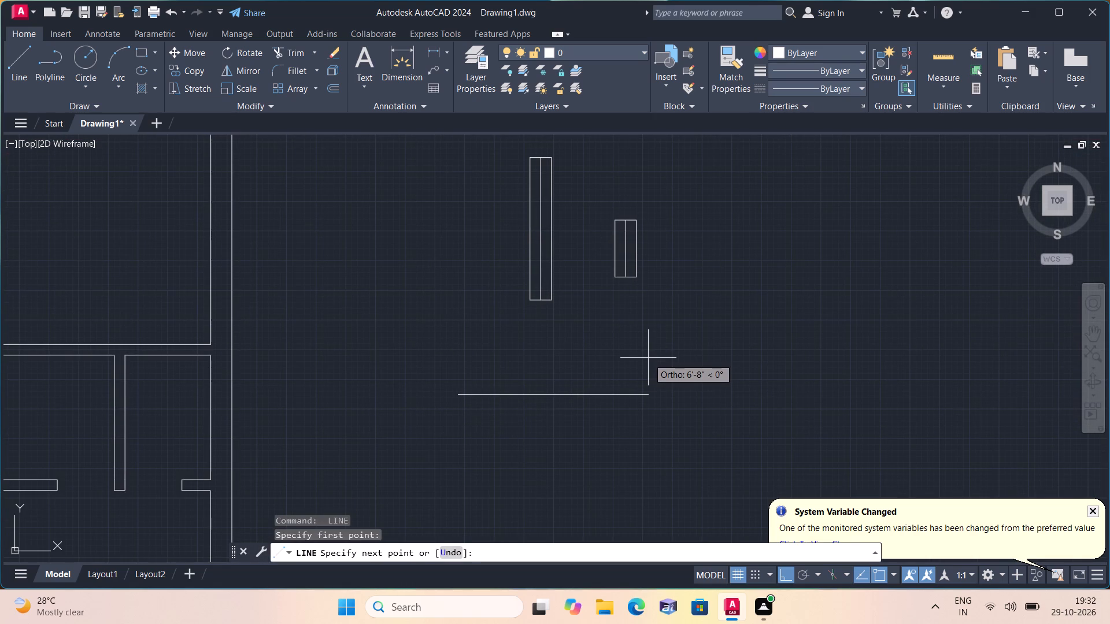
{"action": "type", "text": "5'"}
{"action": "key", "text": "space"}
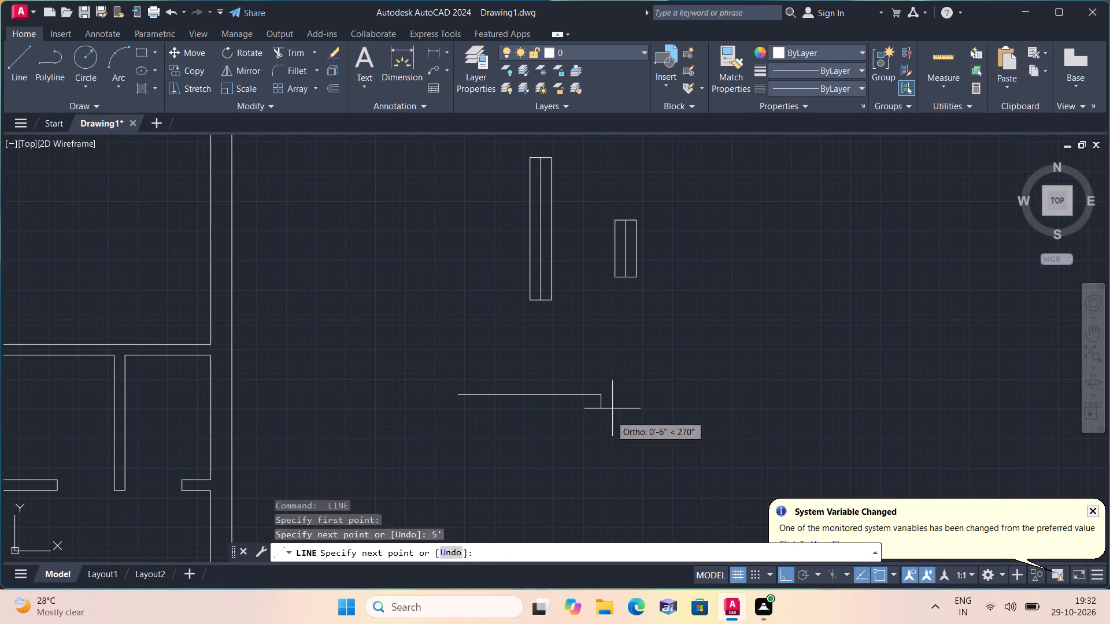
{"action": "type", "text": "9\""}
{"action": "key", "text": "space"}
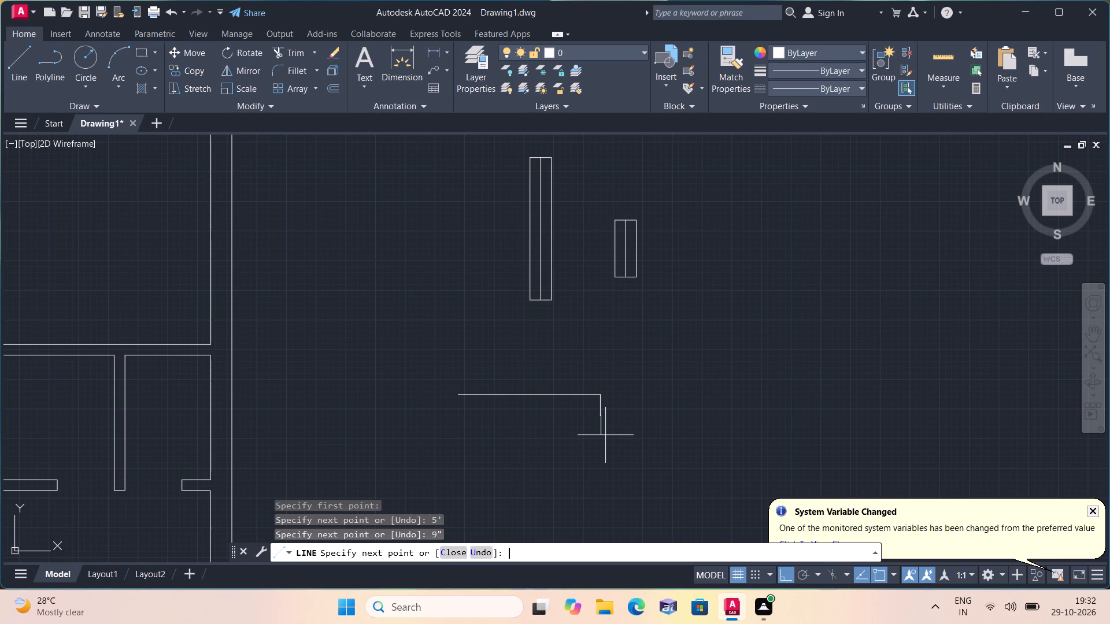
{"action": "key", "text": "4"}
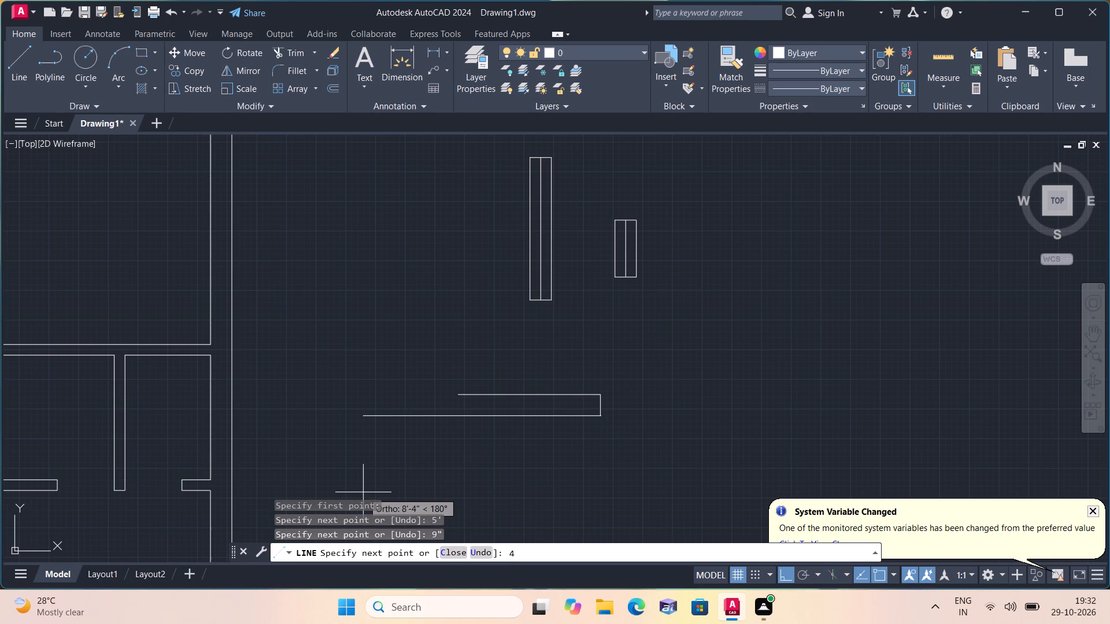
{"action": "key", "text": "BackSpace"}
{"action": "type", "text": "5'"}
{"action": "key", "text": "space"}
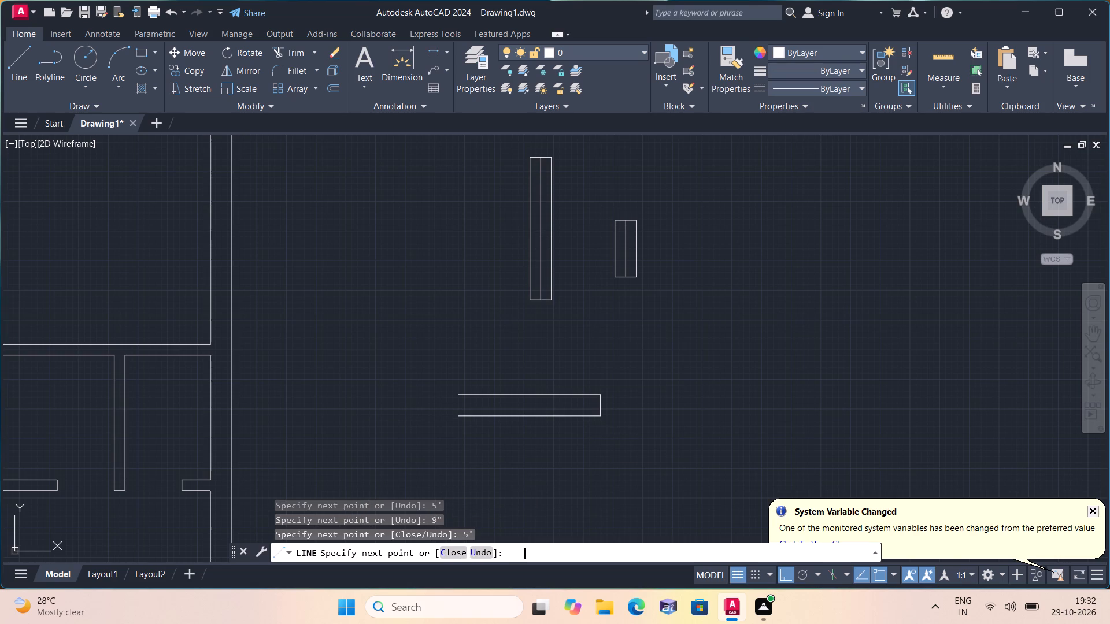
{"action": "left_click", "coordinate": [458, 395]}
{"action": "key", "text": "space"}
Draw a horizontal centre line through the horizontal 5' window between the midpoints of its short sides.
{"action": "key", "text": "space"}
{"action": "left_click", "coordinate": [458, 406]}
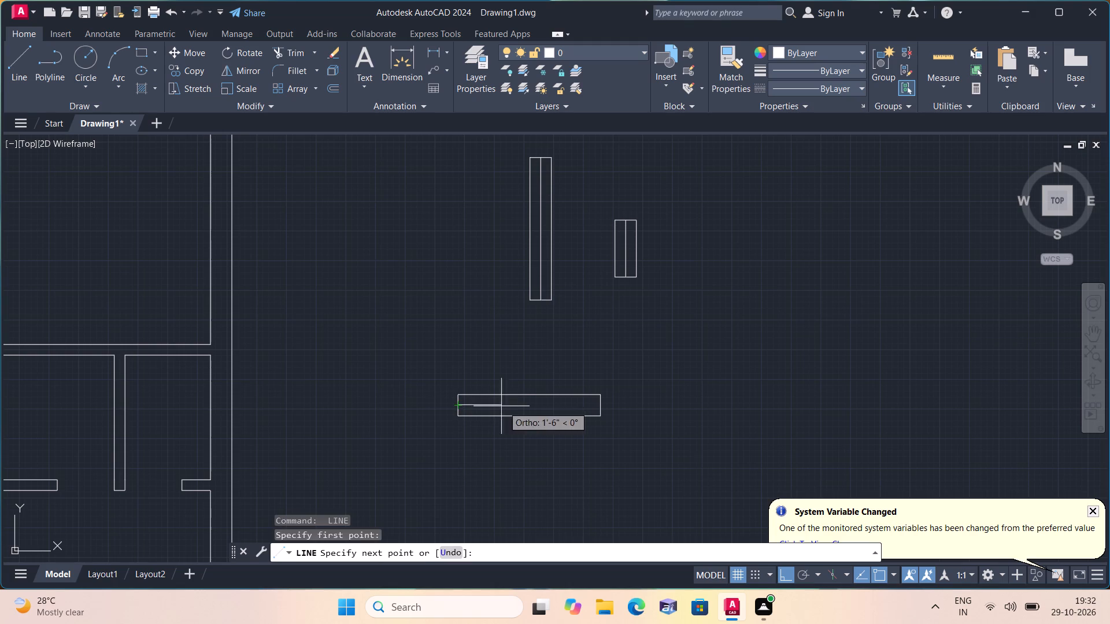
{"action": "left_click", "coordinate": [603, 404]}
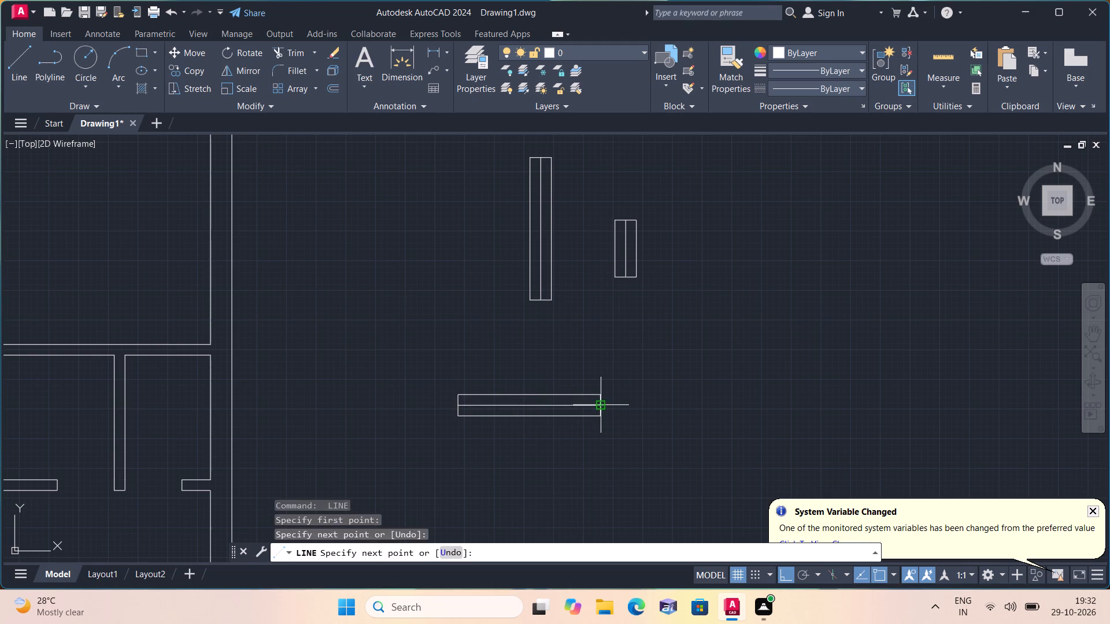
{"action": "key", "text": "space"}
Draw a door leaf 1" left and 3' up from the lower-left corner of the partition between the two top rooms.
{"action": "scroll", "coordinate": [608, 372], "scroll_direction": "down", "scroll_amount": 2}
{"action": "middle_click_drag", "start_coordinate": [353, 338], "coordinate": [485, 290]}
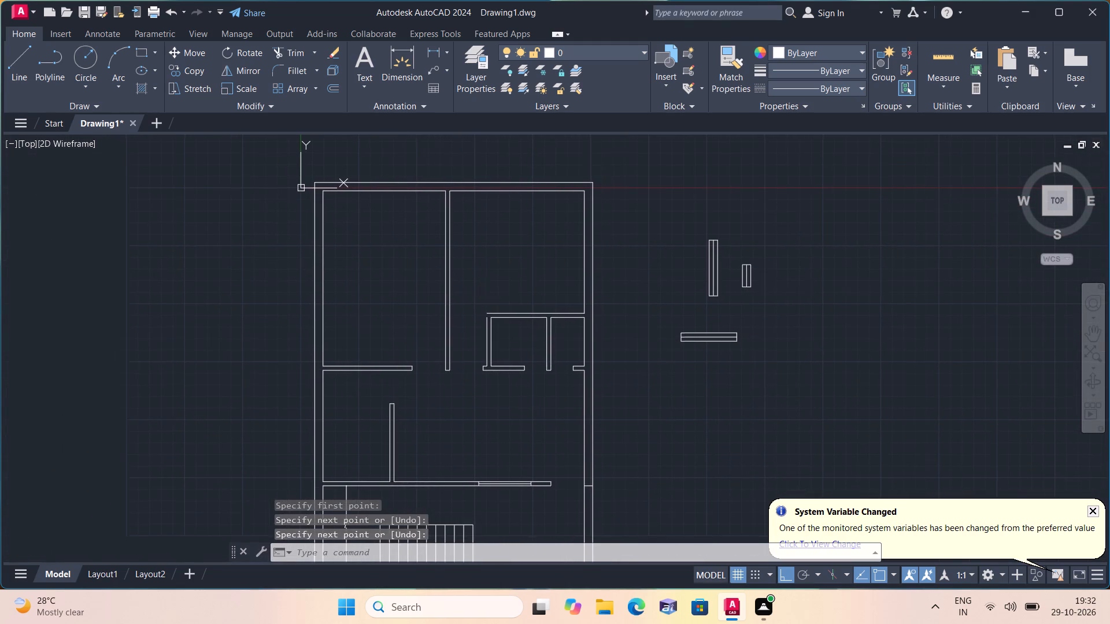
{"action": "key", "text": "space"}
{"action": "scroll", "coordinate": [400, 400], "scroll_direction": "up", "scroll_amount": 2}
{"action": "scroll", "coordinate": [499, 326], "scroll_direction": "up", "scroll_amount": 2}
{"action": "left_click", "coordinate": [526, 329]}
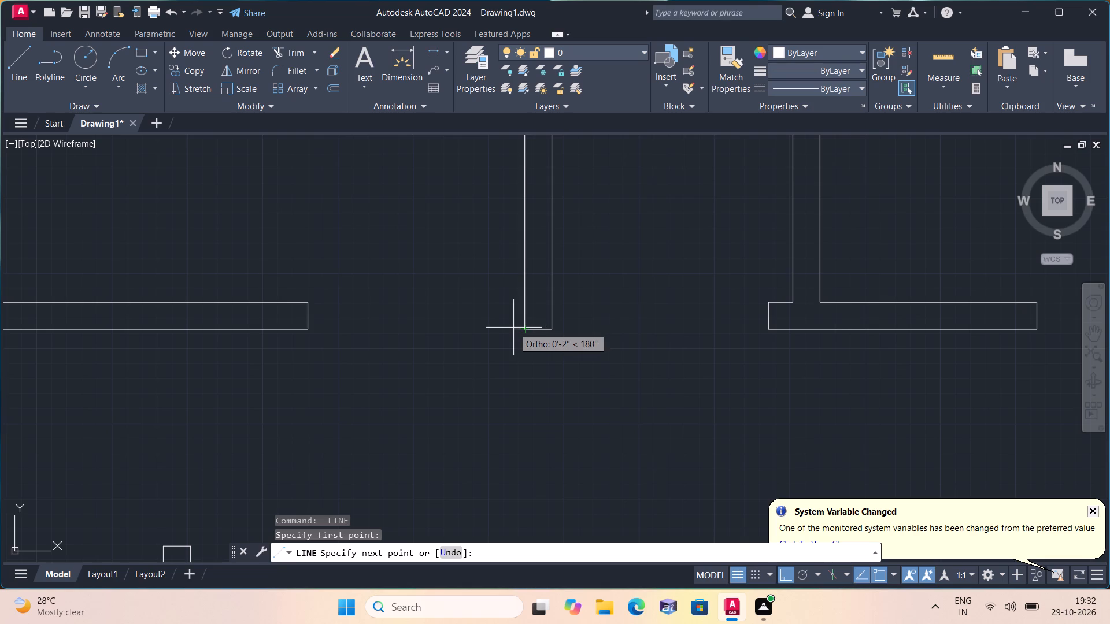
{"action": "type", "text": "1\""}
{"action": "key", "text": "space"}
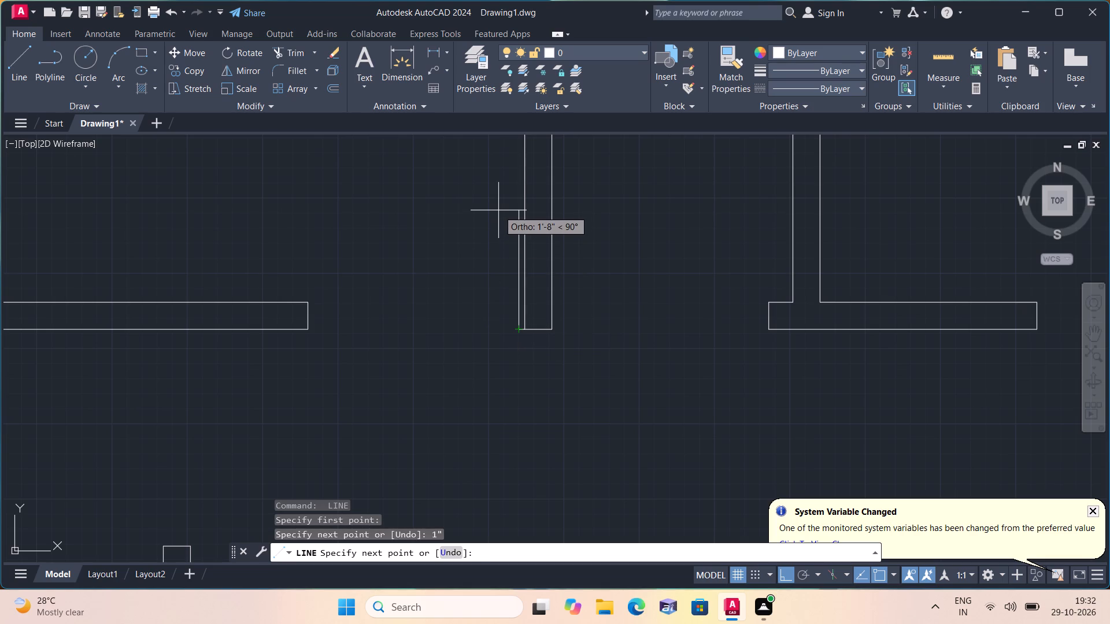
{"action": "type", "text": "3'"}
{"action": "key", "text": "space"}
{"action": "key", "text": "space"}
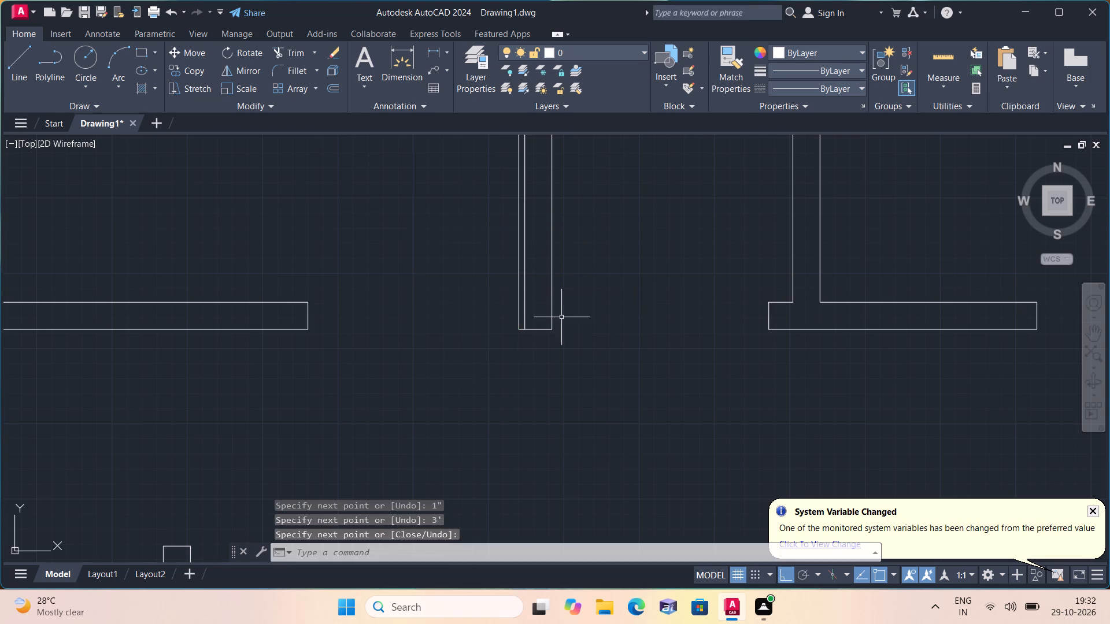
Draw a door leaf 1" right and 3' up from the same partition's lower-right corner.
{"action": "key", "text": "space"}
{"action": "left_click", "coordinate": [556, 329]}
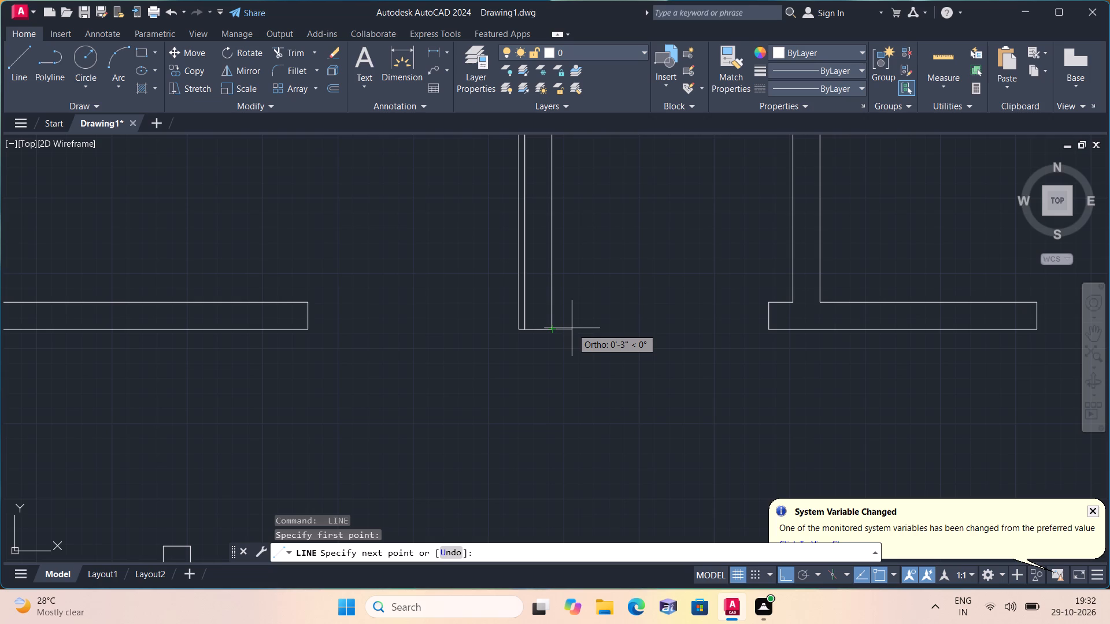
{"action": "type", "text": "1\""}
{"action": "key", "text": "space"}
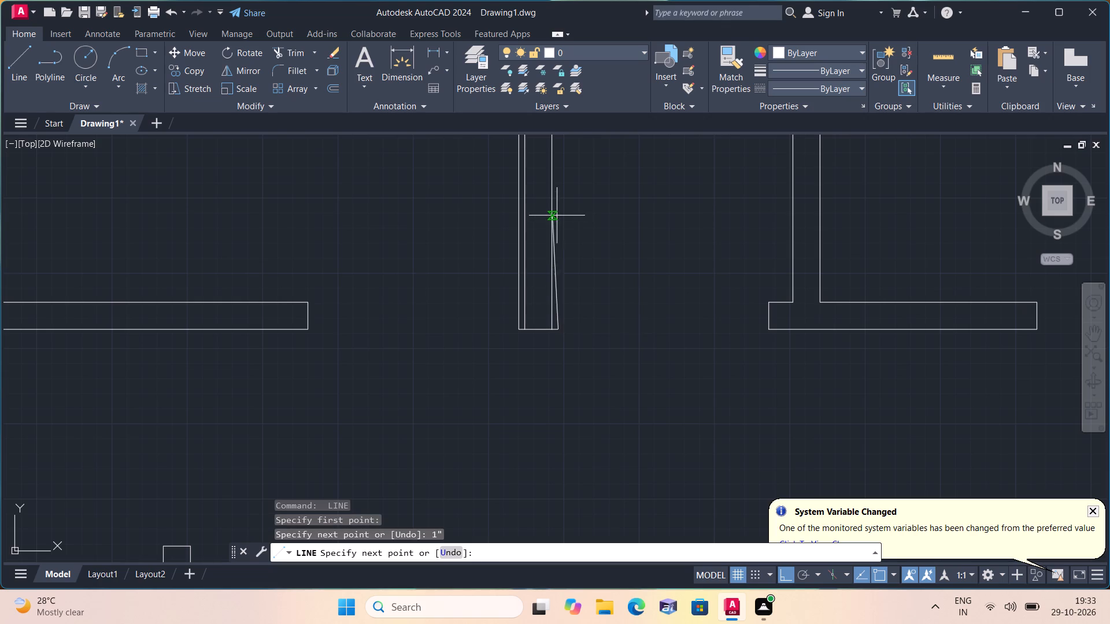
{"action": "type", "text": "3'"}
{"action": "key", "text": "space"}
{"action": "key", "text": "space"}
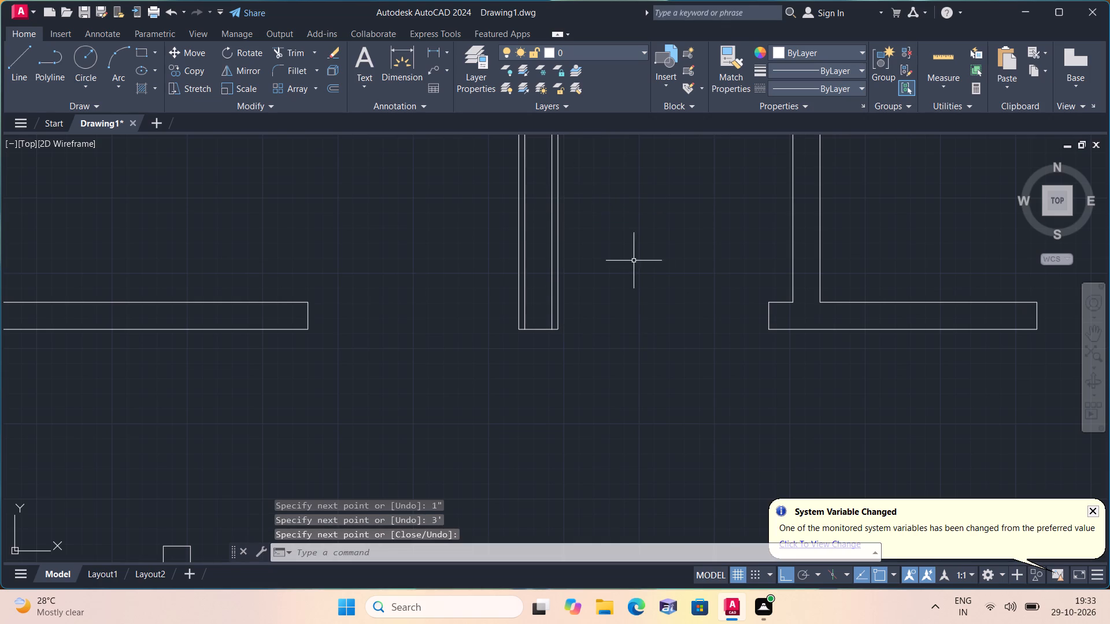
Draw a door leaf 1" left and 2' up from the lower-left corner of the partition between the two small rooms.
{"action": "key", "text": "space"}
{"action": "middle_click_drag", "start_coordinate": [694, 351], "coordinate": [515, 367]}
{"action": "scroll", "coordinate": [826, 346], "scroll_direction": "down", "scroll_amount": 1}
{"action": "middle_click_drag", "start_coordinate": [820, 347], "coordinate": [612, 354]}
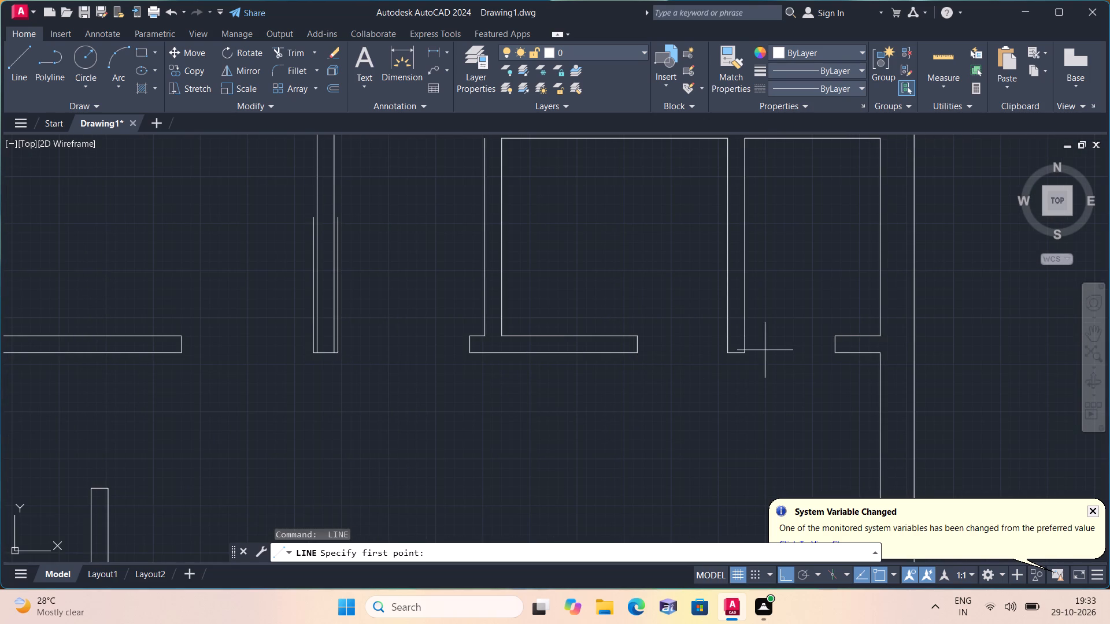
{"action": "left_click", "coordinate": [728, 354]}
{"action": "type", "text": "1\""}
{"action": "key", "text": "space"}
{"action": "type", "text": "2'"}
{"action": "key", "text": "space"}
{"action": "key", "text": "space"}
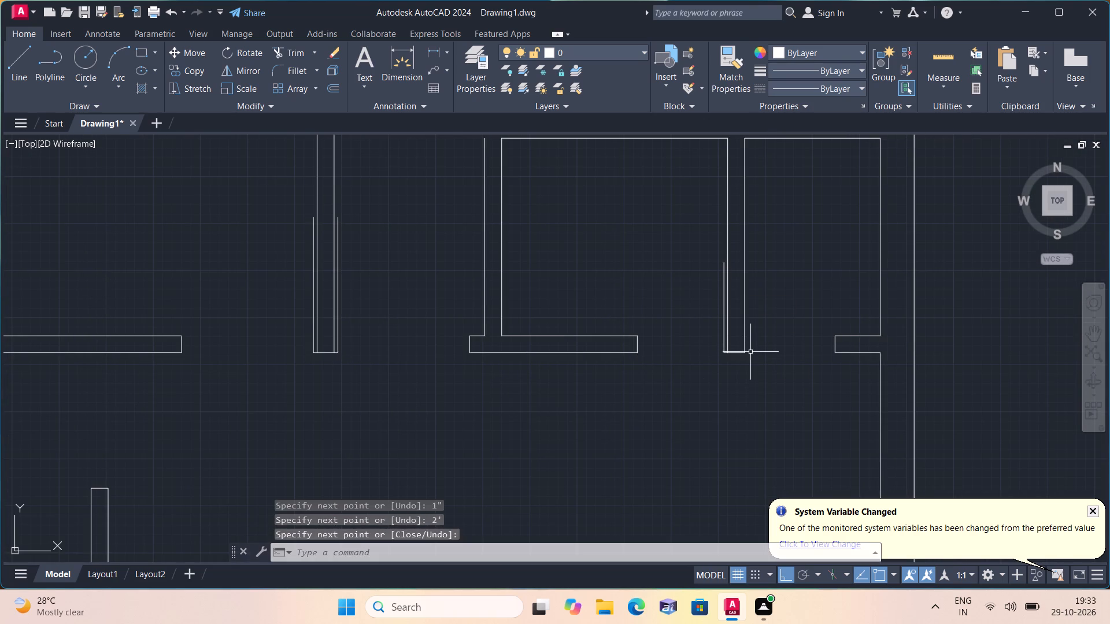
Draw a door leaf 1" right and 2' up from the lower-right corner of the partition between the two small rooms.
{"action": "key", "text": "space"}
{"action": "left_click", "coordinate": [748, 352]}
{"action": "type", "text": "1'"}
{"action": "key", "text": "BackSpace"}
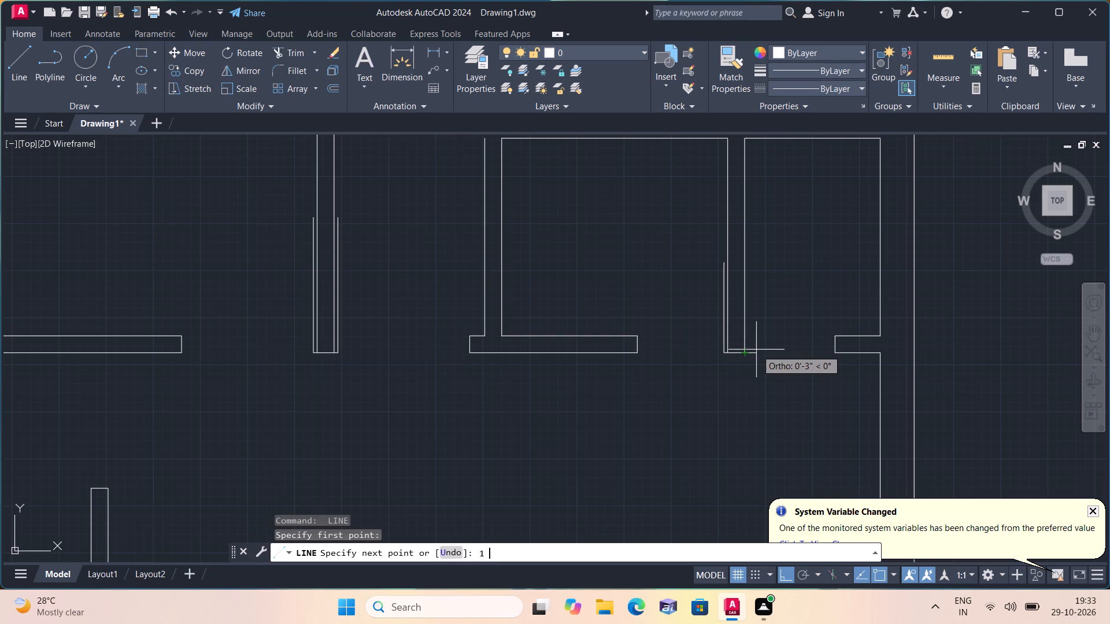
{"action": "type", "text": "\""}
{"action": "key", "text": "space"}
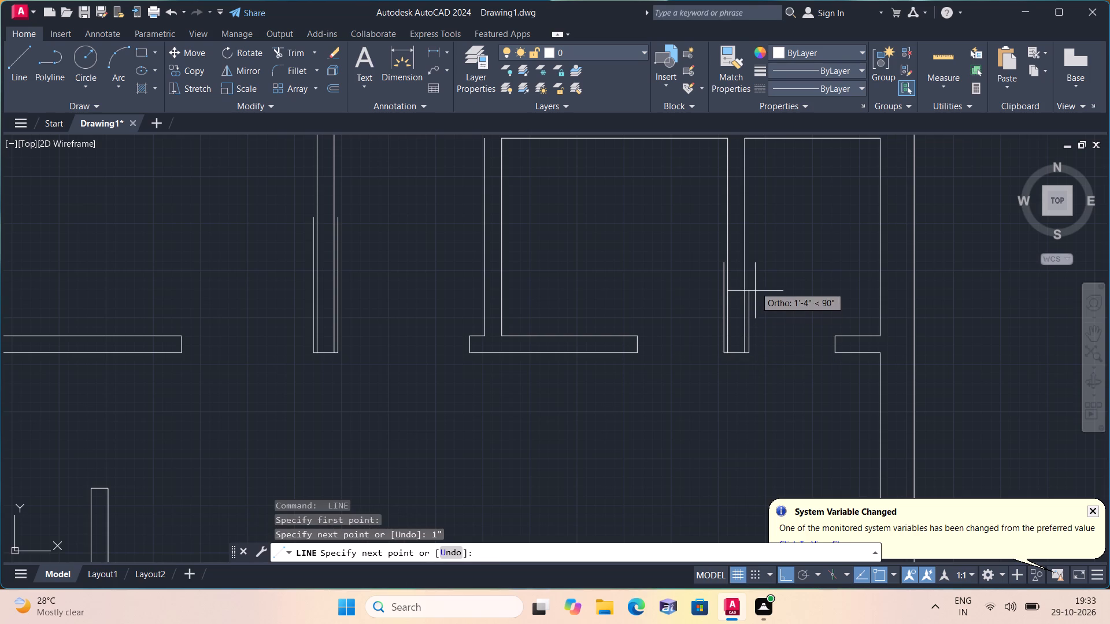
{"action": "type", "text": "2'"}
{"action": "key", "text": "space"}
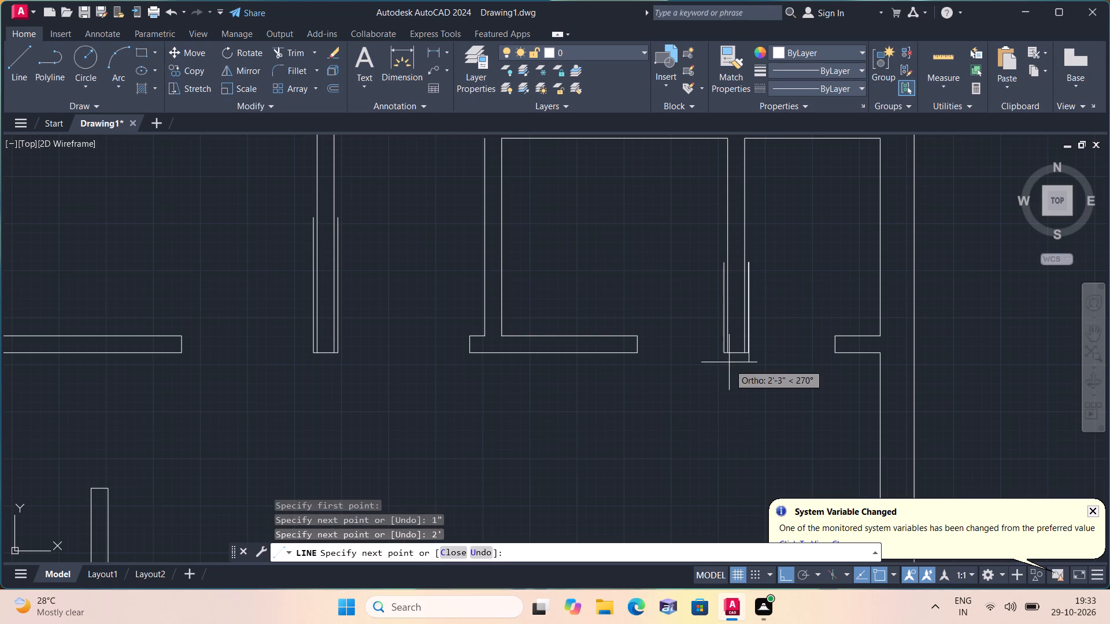
{"action": "middle_click_drag", "start_coordinate": [695, 404], "coordinate": [710, 297]}
{"action": "key", "text": "space"}
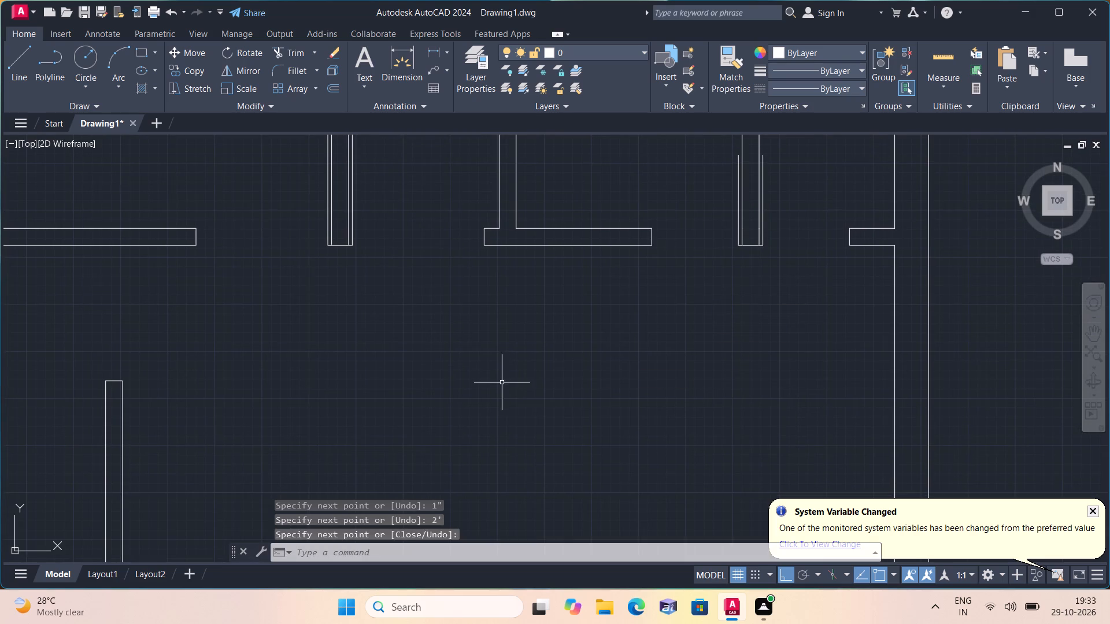
Draw a door leaf 1" down and 3' left from the horizontal wall, starting in line with the lower-left room partition's right face.
{"action": "middle_click_drag", "start_coordinate": [497, 383], "coordinate": [652, 259]}
{"action": "scroll", "coordinate": [510, 368], "scroll_direction": "down", "scroll_amount": 1}
{"action": "key", "text": "space"}
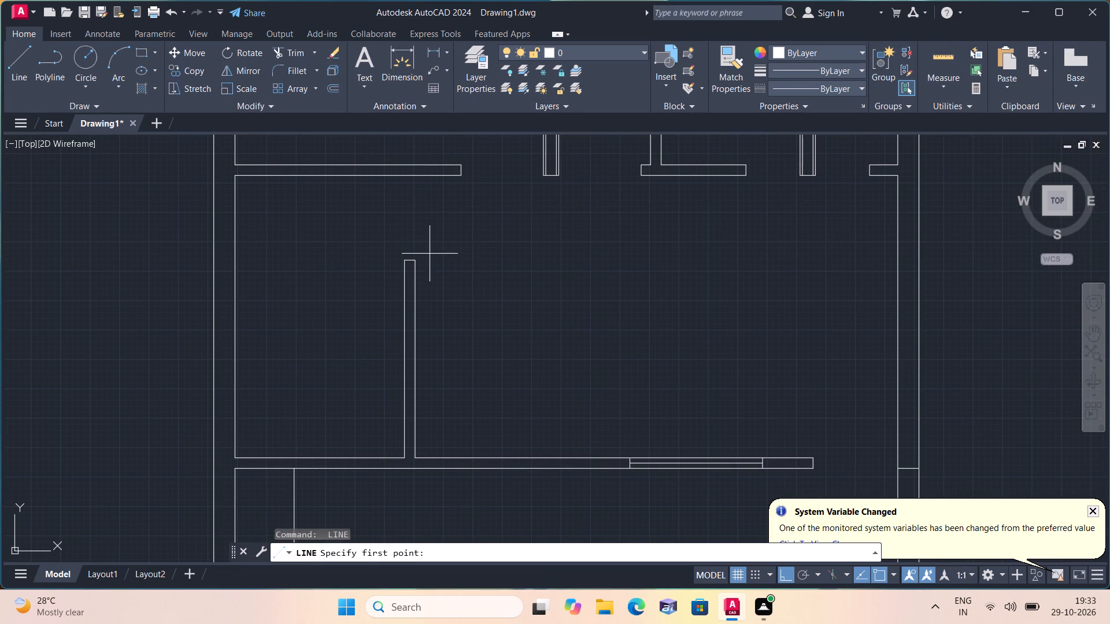
{"action": "left_click", "coordinate": [414, 177]}
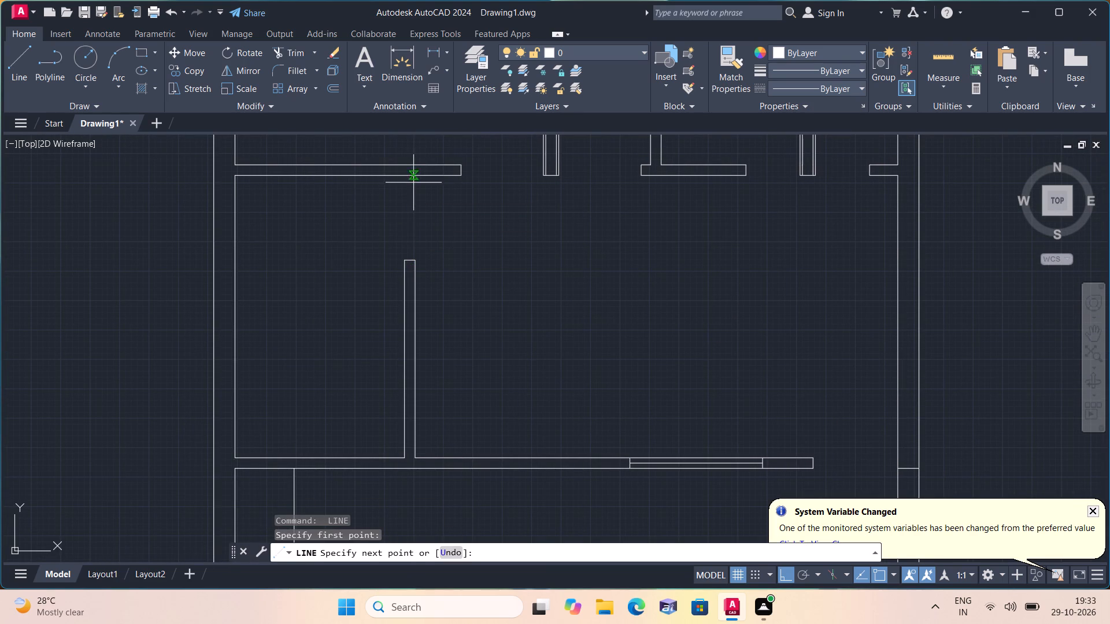
{"action": "type", "text": "1\""}
{"action": "key", "text": "space"}
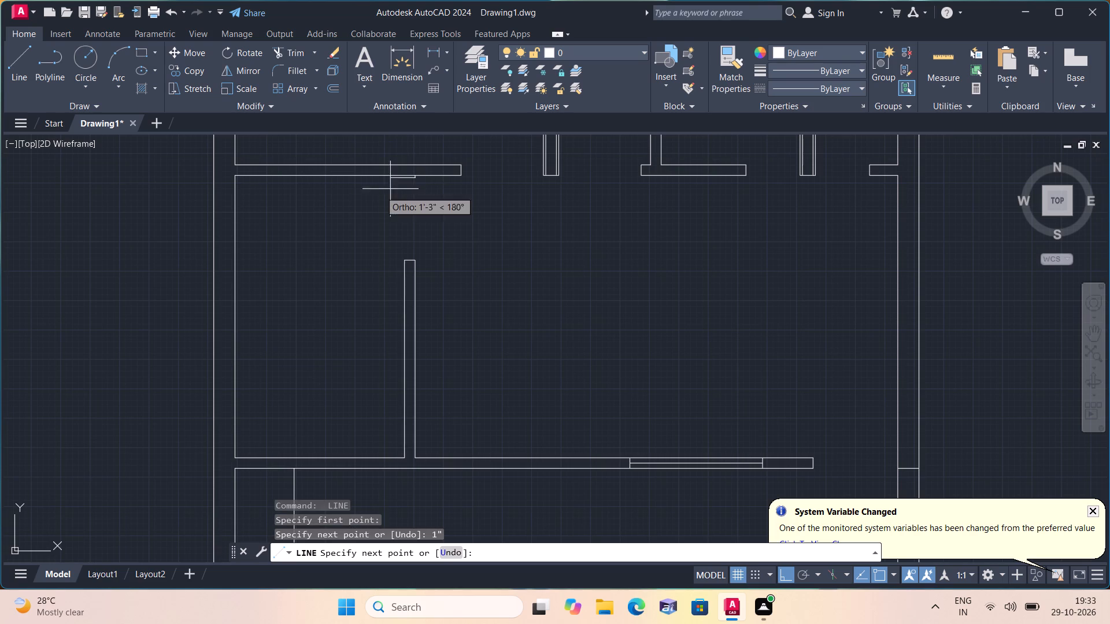
{"action": "type", "text": "3'"}
{"action": "key", "text": "space"}
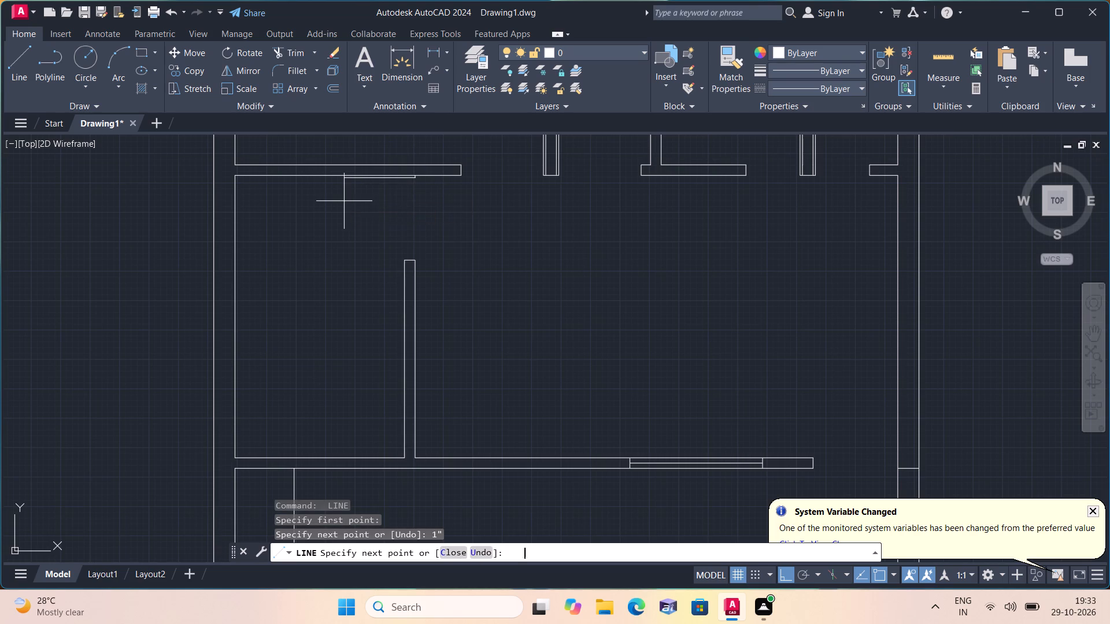
{"action": "key", "text": "space"}
Draw a door leaf 1" left and 3' up from the right outer wall's inner face, at the short line across that wall.
{"action": "middle_click_drag", "start_coordinate": [461, 296], "coordinate": [366, 177]}
{"action": "scroll", "coordinate": [459, 296], "scroll_direction": "down", "scroll_amount": 1}
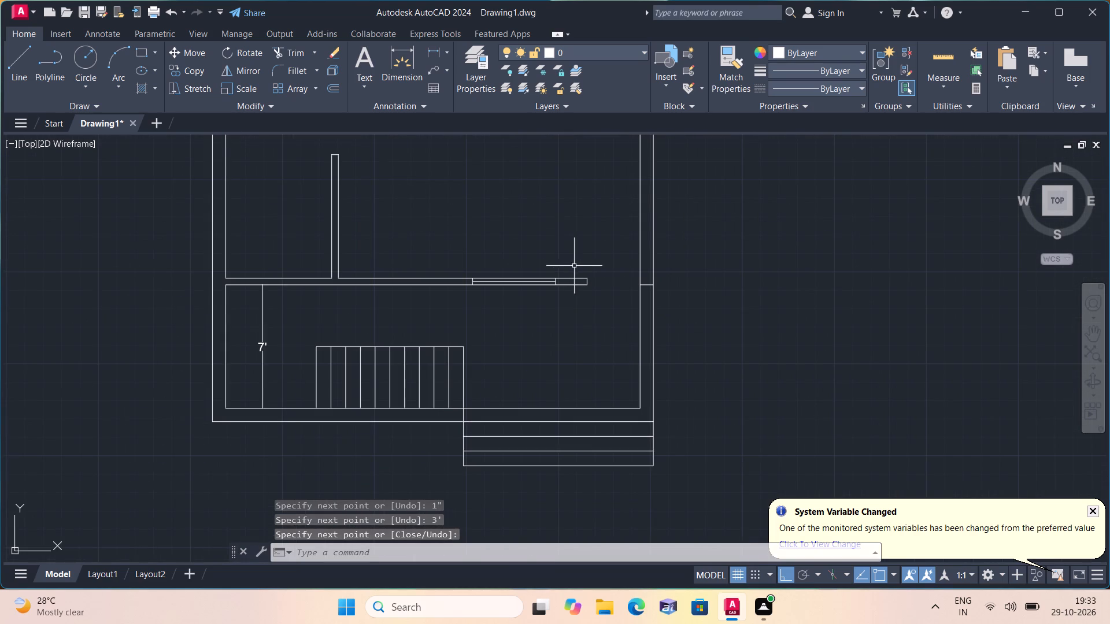
{"action": "scroll", "coordinate": [615, 281], "scroll_direction": "up", "scroll_amount": 1}
{"action": "middle_click_drag", "start_coordinate": [609, 283], "coordinate": [602, 366]}
{"action": "scroll", "coordinate": [623, 377], "scroll_direction": "up", "scroll_amount": 1}
{"action": "key", "text": "space"}
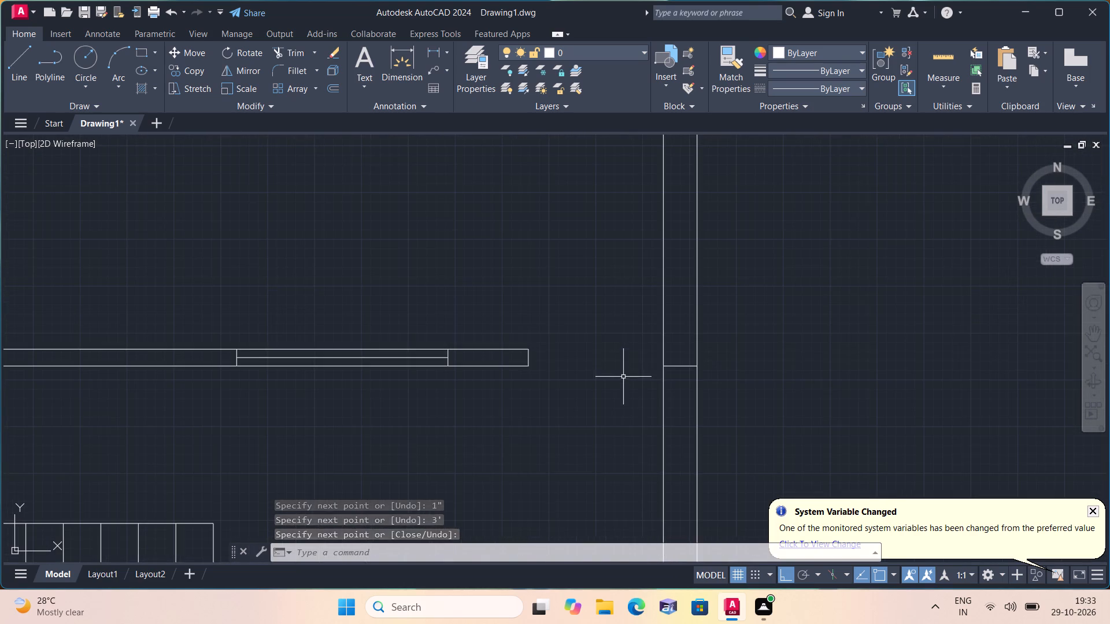
{"action": "scroll", "coordinate": [645, 368], "scroll_direction": "up", "scroll_amount": 1}
{"action": "left_click", "coordinate": [676, 365]}
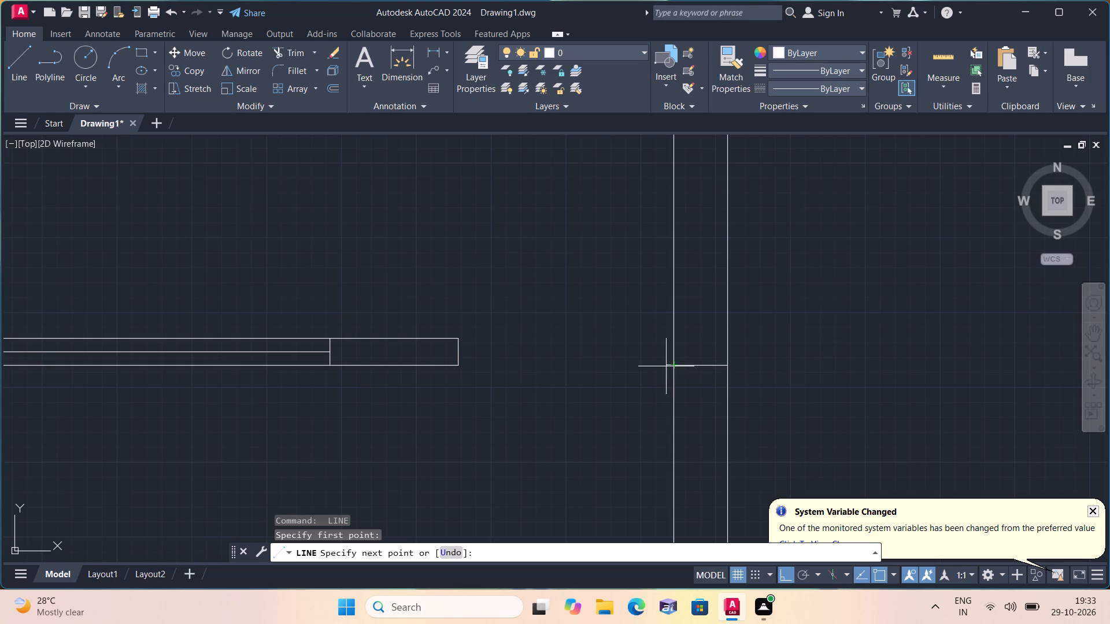
{"action": "type", "text": "1\""}
{"action": "key", "text": "space"}
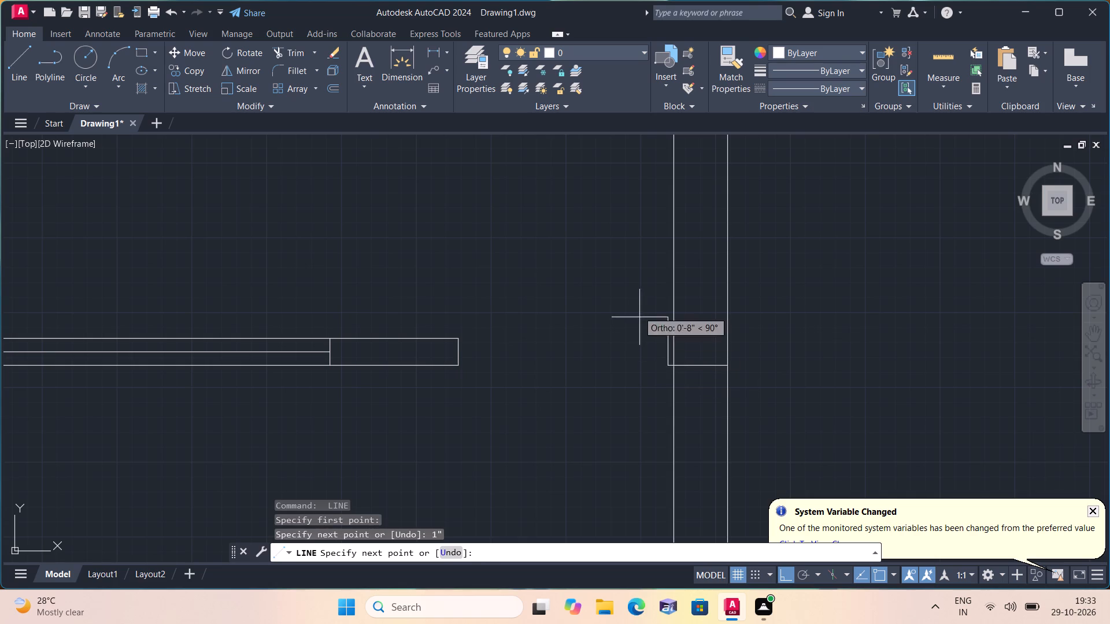
{"action": "type", "text": "3'"}
{"action": "key", "text": "space"}
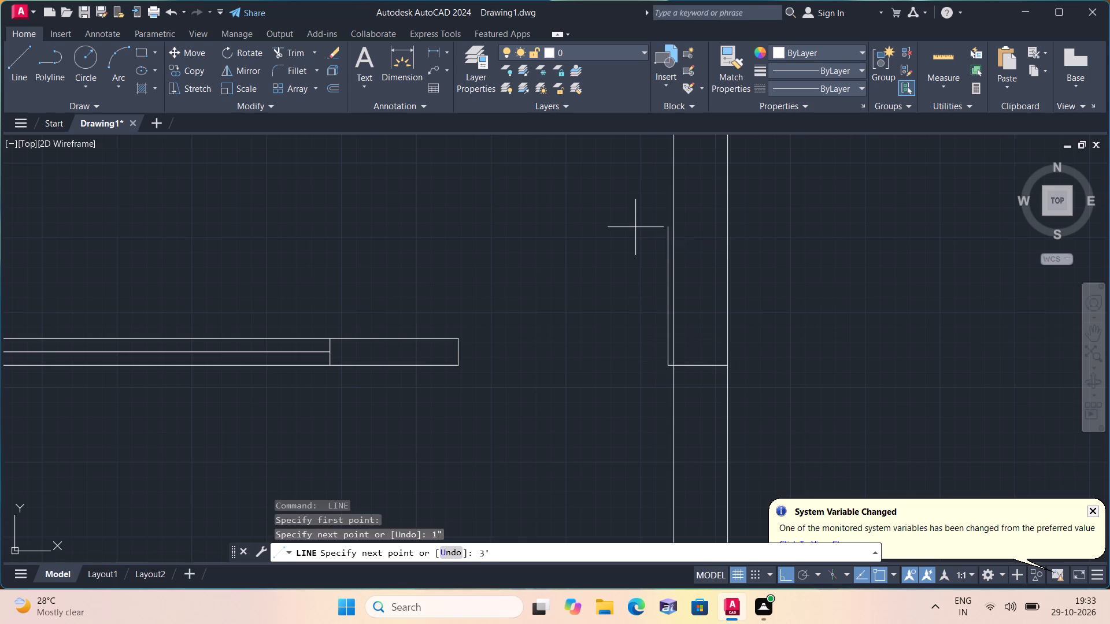
{"action": "key", "text": "space"}
Draw a Start, End, Direction arc from the top of the right outer wall's door leaf to the window wall's upper end corner.
{"action": "scroll", "coordinate": [557, 237], "scroll_direction": "down", "scroll_amount": 2}
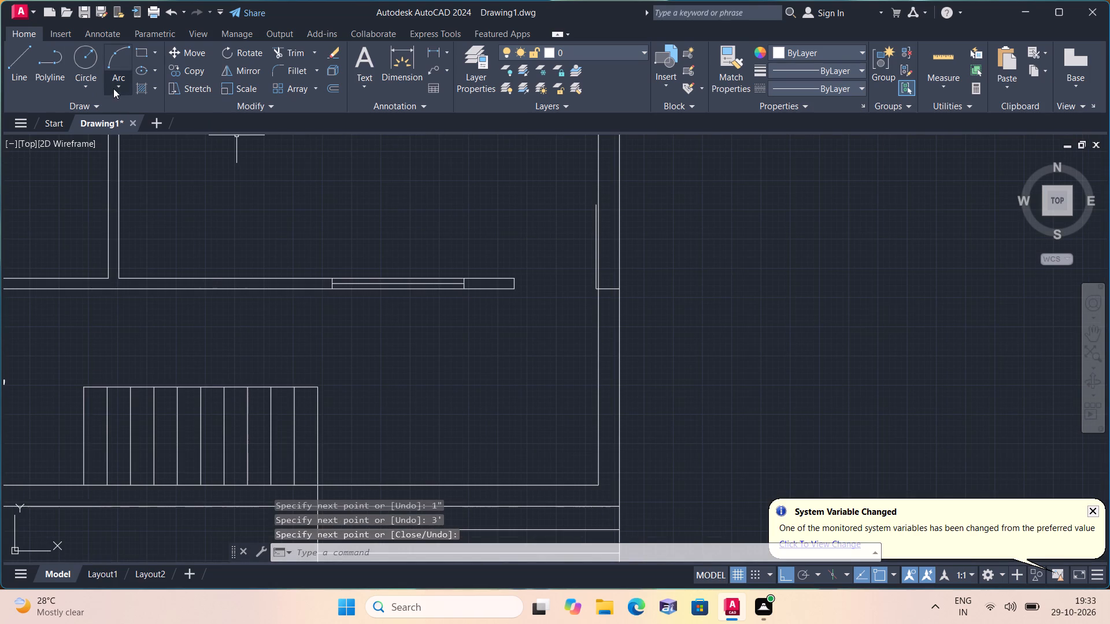
{"action": "left_click", "coordinate": [113, 88]}
{"action": "left_click", "coordinate": [179, 258]}
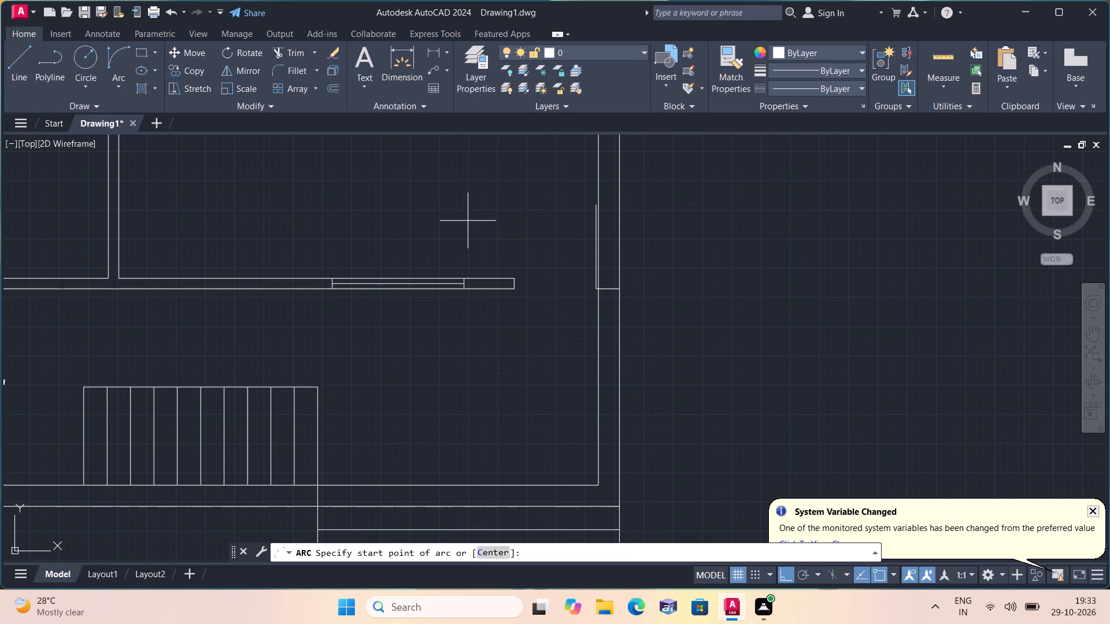
{"action": "scroll", "coordinate": [571, 215], "scroll_direction": "up", "scroll_amount": 1}
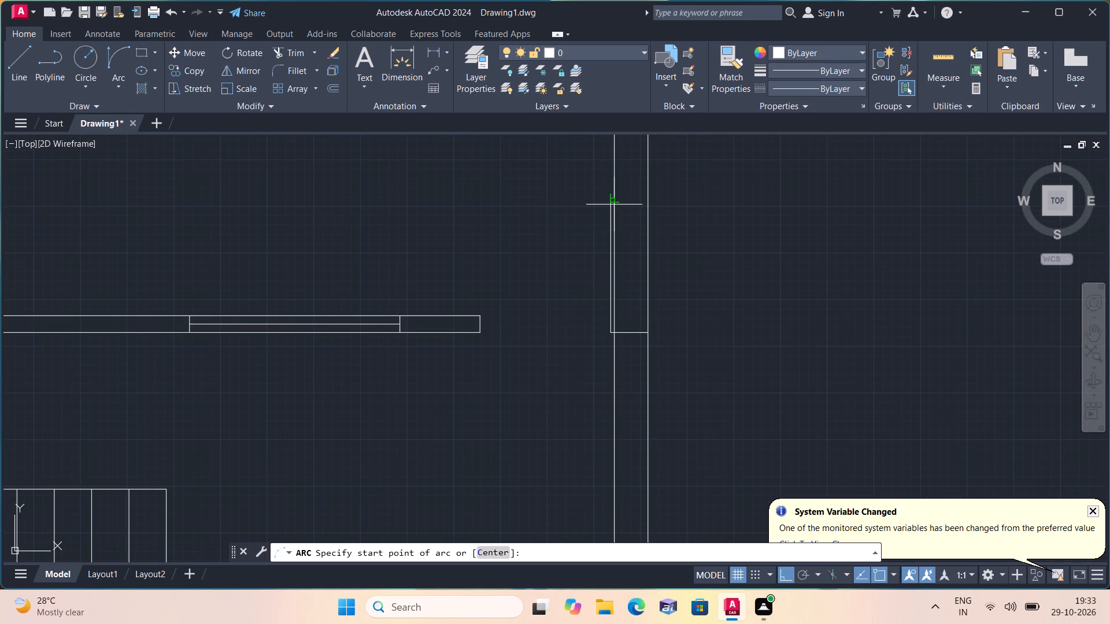
{"action": "left_click", "coordinate": [611, 199]}
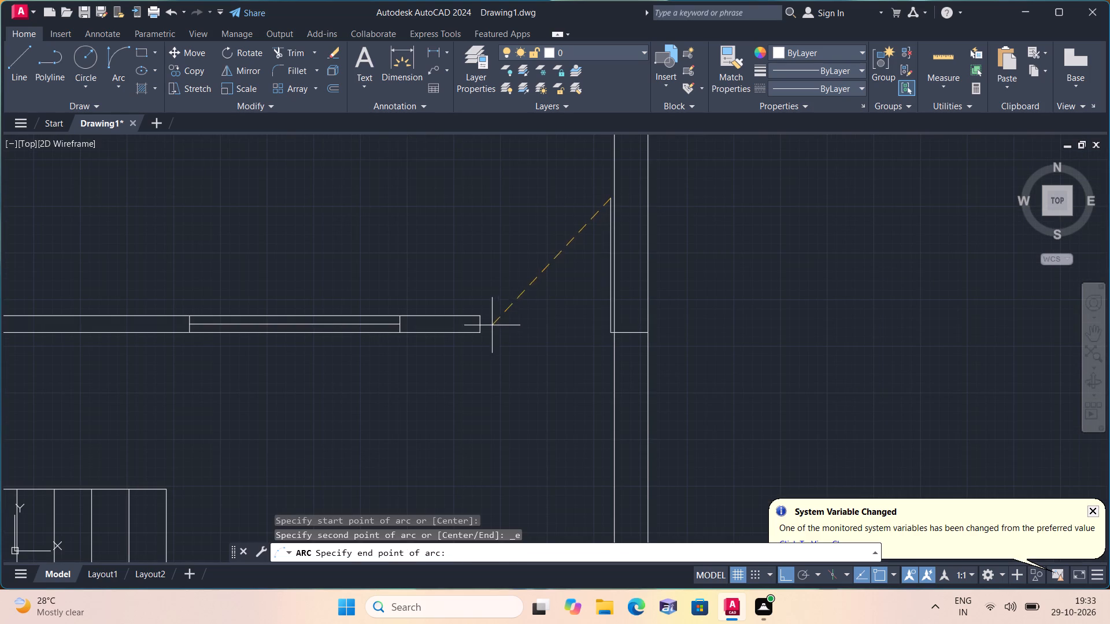
{"action": "left_click", "coordinate": [482, 315]}
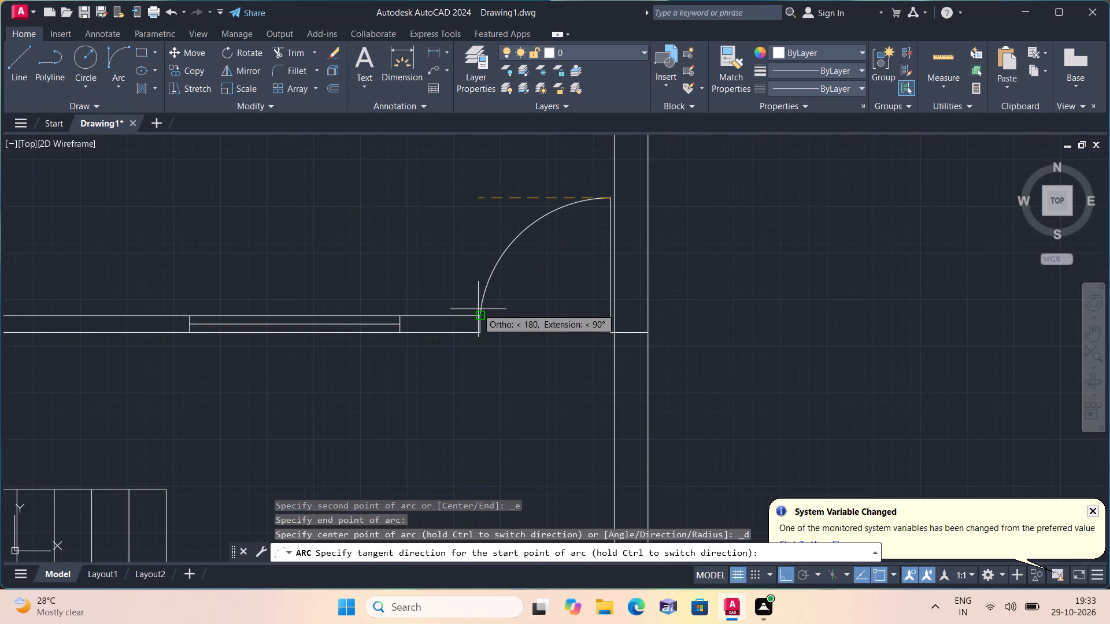
{"action": "left_click", "coordinate": [465, 286]}
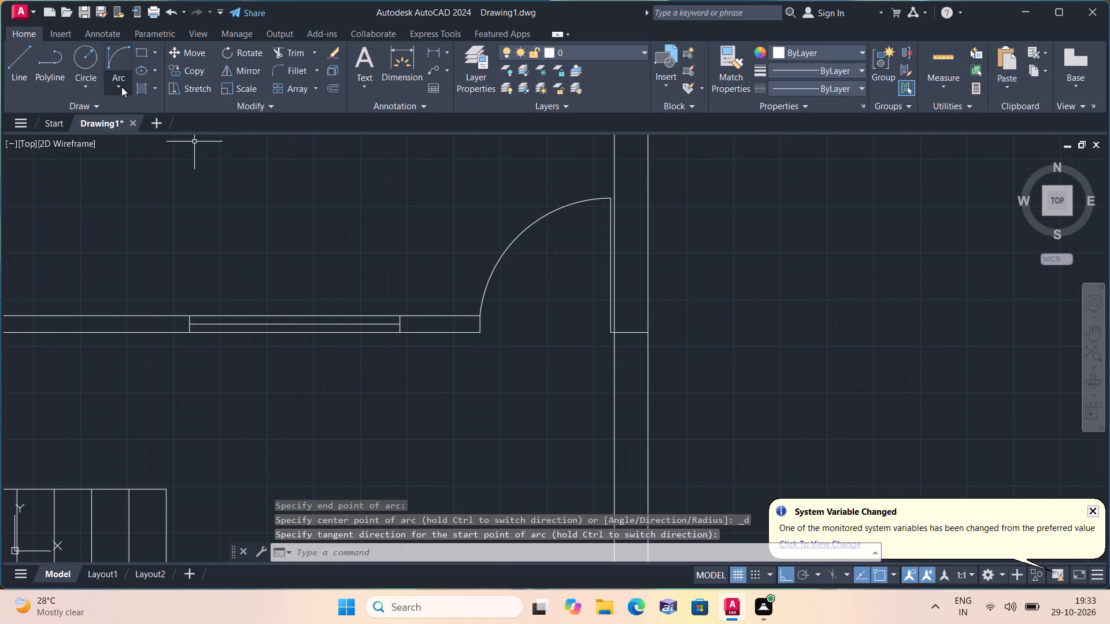
Draw a Start, End, Direction arc from the lower-left room's door leaf tip to the upper-left corner of that room's vertical partition.
{"action": "left_click", "coordinate": [121, 87]}
{"action": "left_click", "coordinate": [186, 261]}
{"action": "middle_click_drag", "start_coordinate": [191, 240], "coordinate": [286, 387]}
{"action": "scroll", "coordinate": [191, 240], "scroll_direction": "down", "scroll_amount": 1}
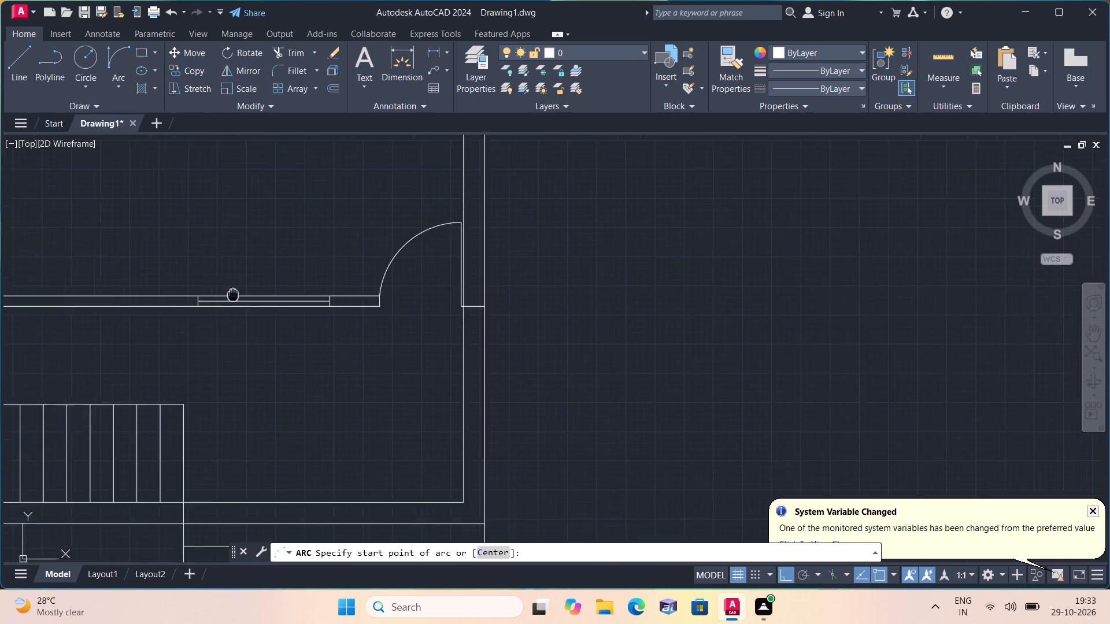
{"action": "middle_click_drag", "start_coordinate": [286, 387], "coordinate": [335, 435]}
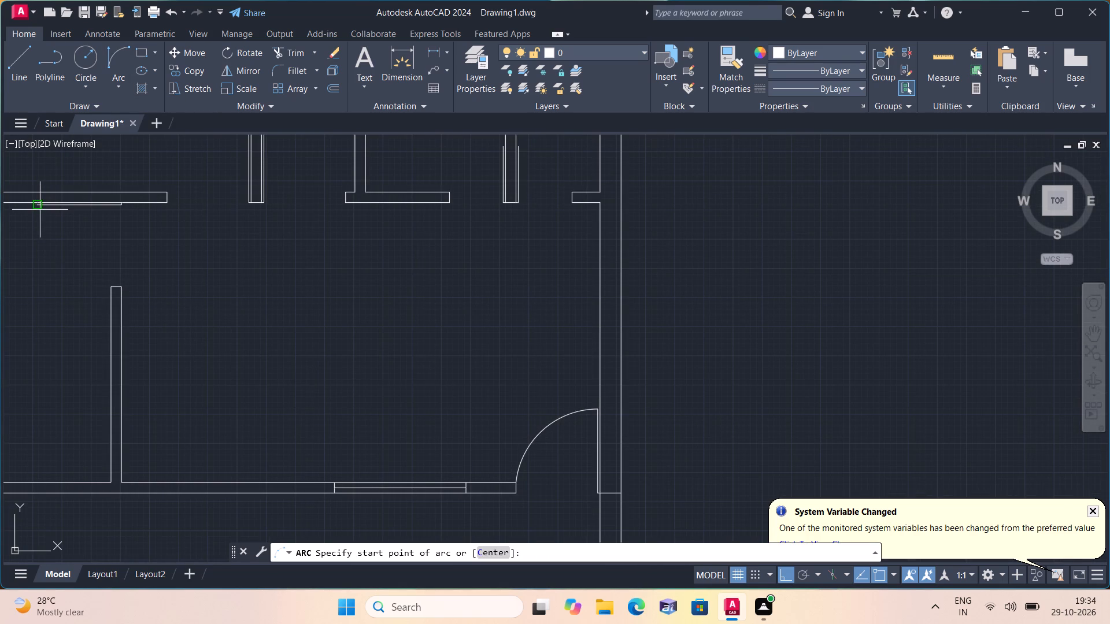
{"action": "scroll", "coordinate": [35, 211], "scroll_direction": "up", "scroll_amount": 2}
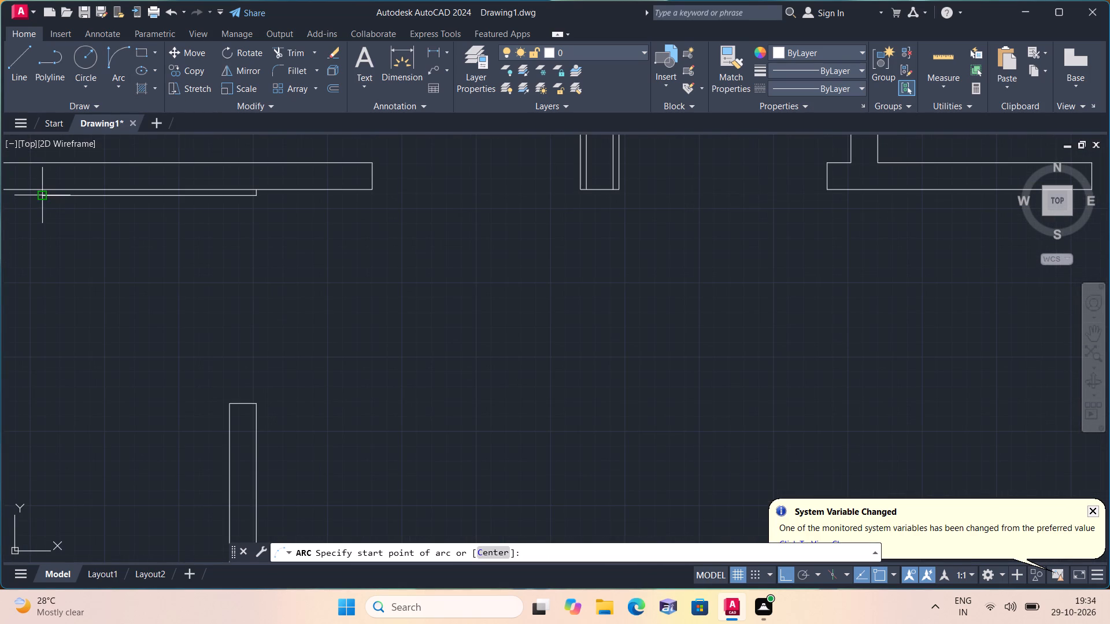
{"action": "left_click", "coordinate": [43, 194]}
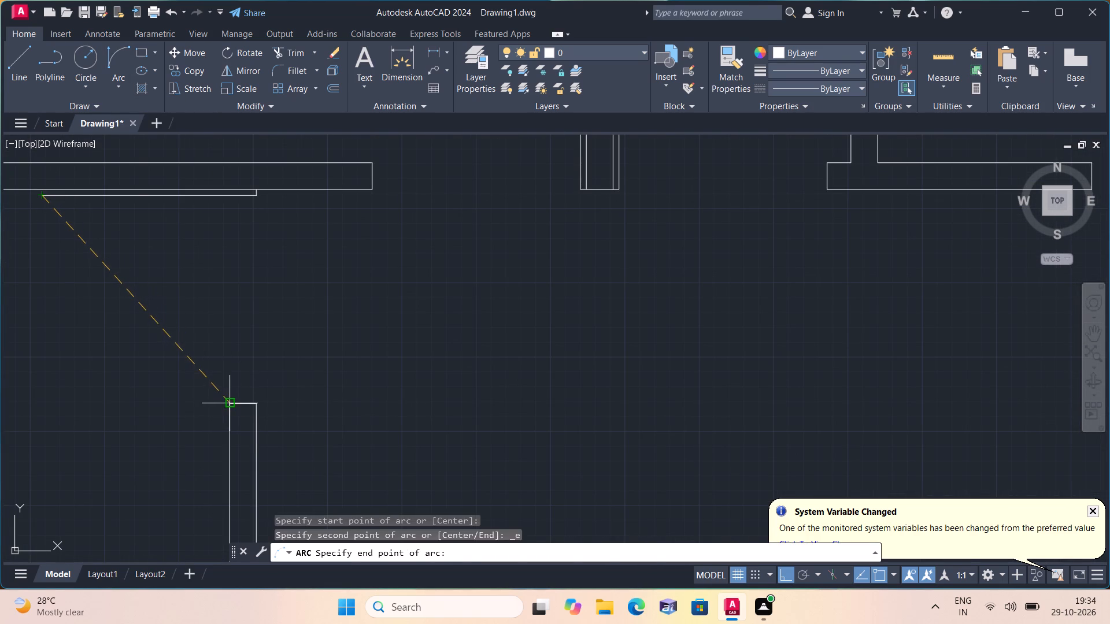
{"action": "left_click", "coordinate": [227, 400]}
{"action": "left_click", "coordinate": [175, 408]}
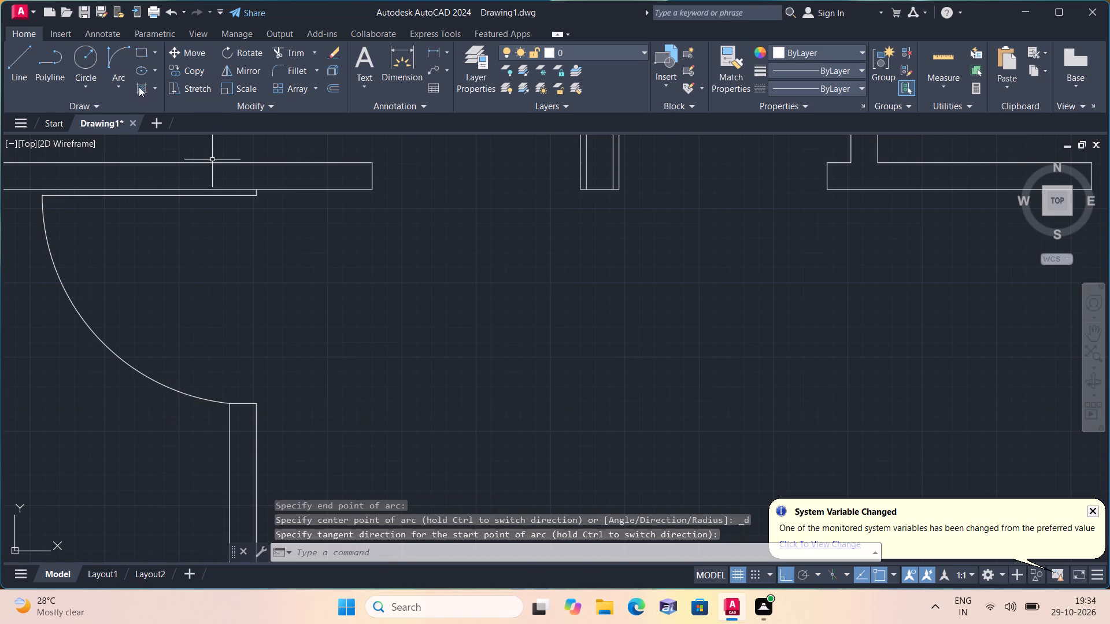
Draw a Start, End, Direction arc from the top-left room's door leaf tip to the upper end corner of the horizontal wall opposite.
{"action": "left_click", "coordinate": [124, 86]}
{"action": "left_click", "coordinate": [165, 261]}
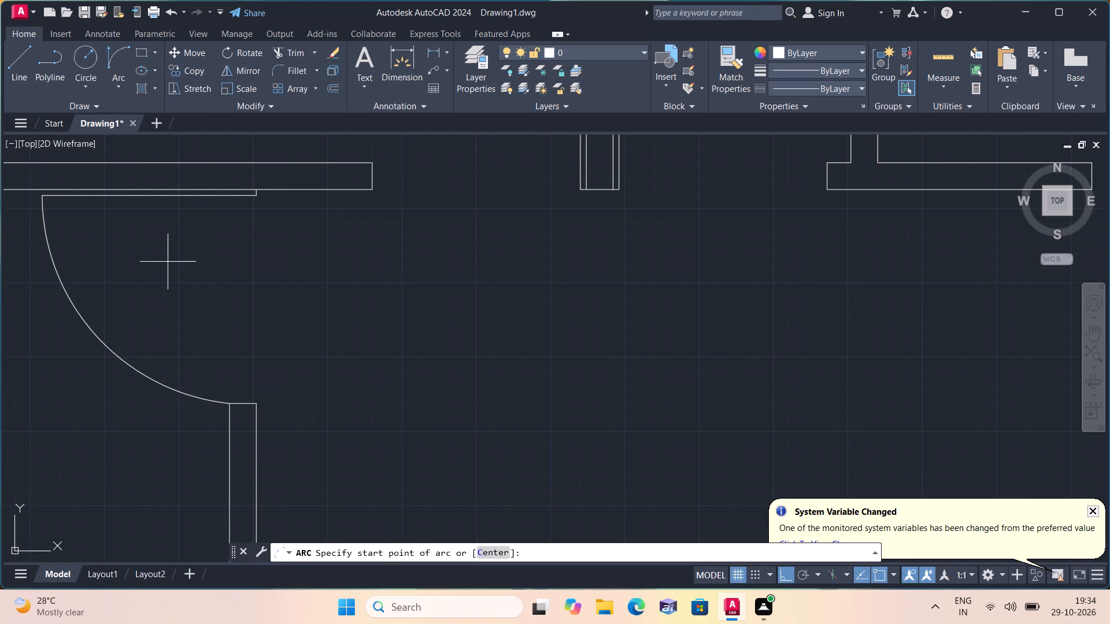
{"action": "scroll", "coordinate": [285, 257], "scroll_direction": "down", "scroll_amount": 1}
{"action": "middle_click_drag", "start_coordinate": [389, 249], "coordinate": [360, 328]}
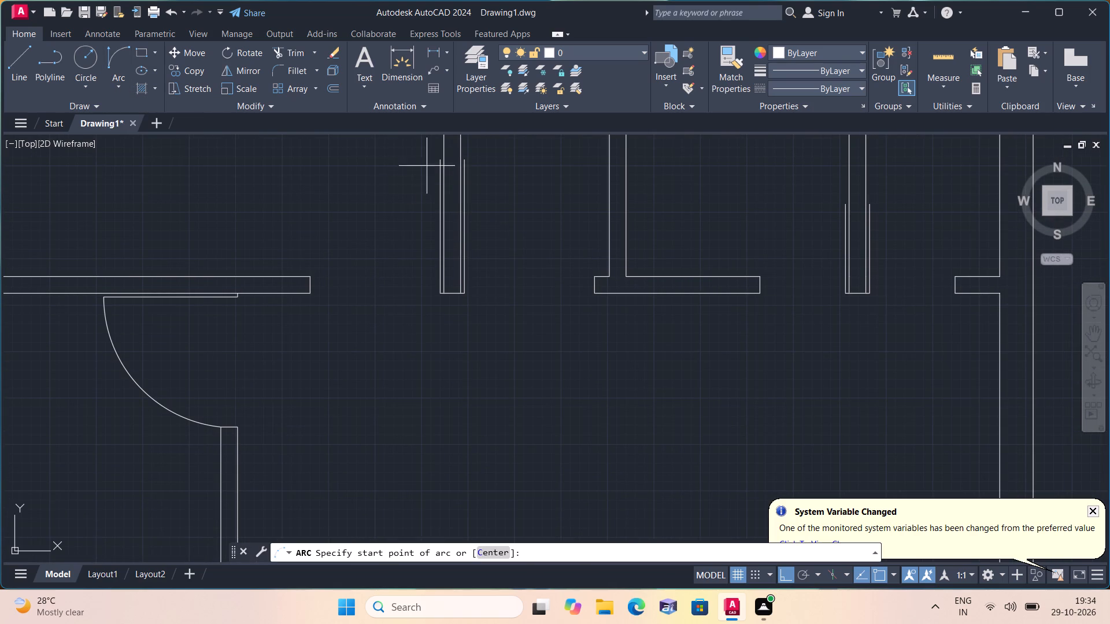
{"action": "left_click", "coordinate": [439, 162]}
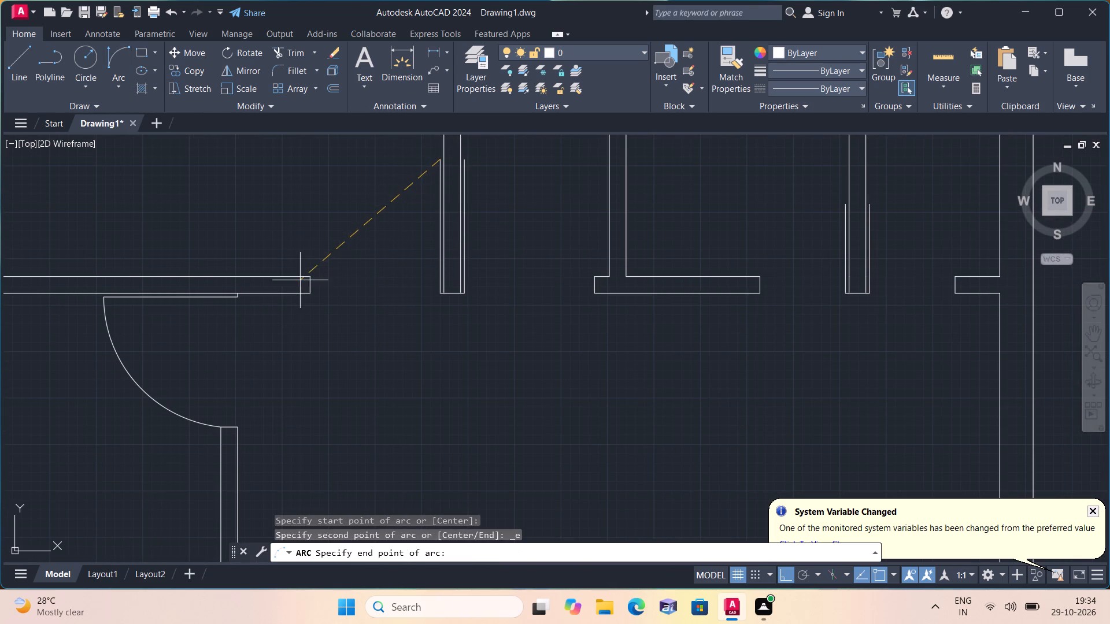
{"action": "left_click", "coordinate": [310, 276]}
{"action": "left_click", "coordinate": [286, 232]}
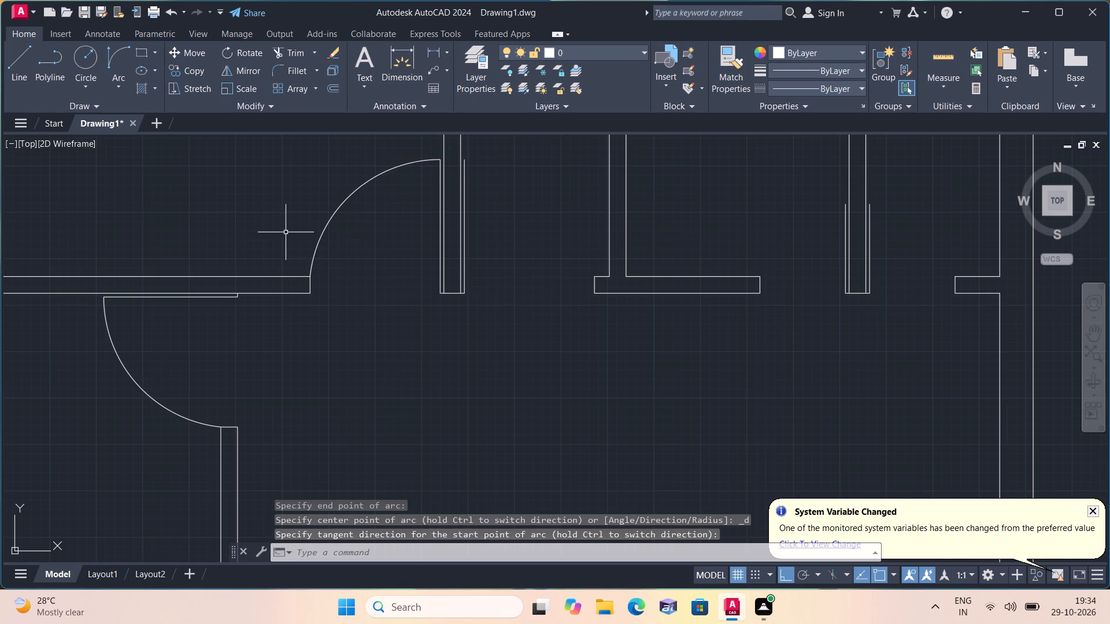
Draw a Start, End, Direction swing arc from the right-hand 3' leaf's tip on the top-room partition to the opposite wall stub's upper-left corner.
{"action": "left_click", "coordinate": [121, 88]}
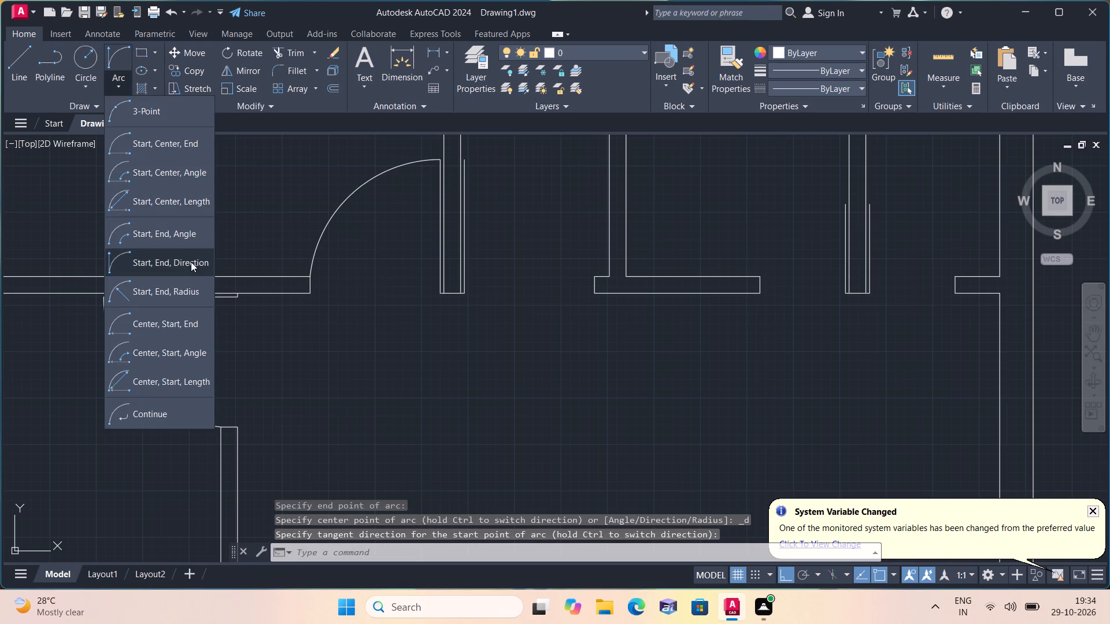
{"action": "left_click", "coordinate": [191, 262]}
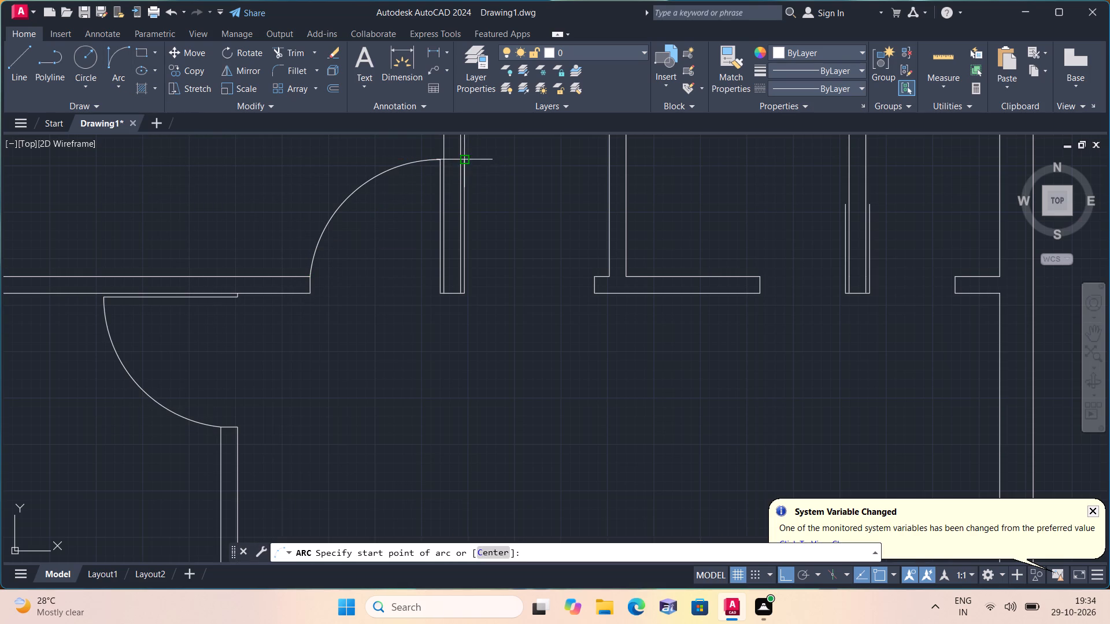
{"action": "left_click", "coordinate": [466, 159]}
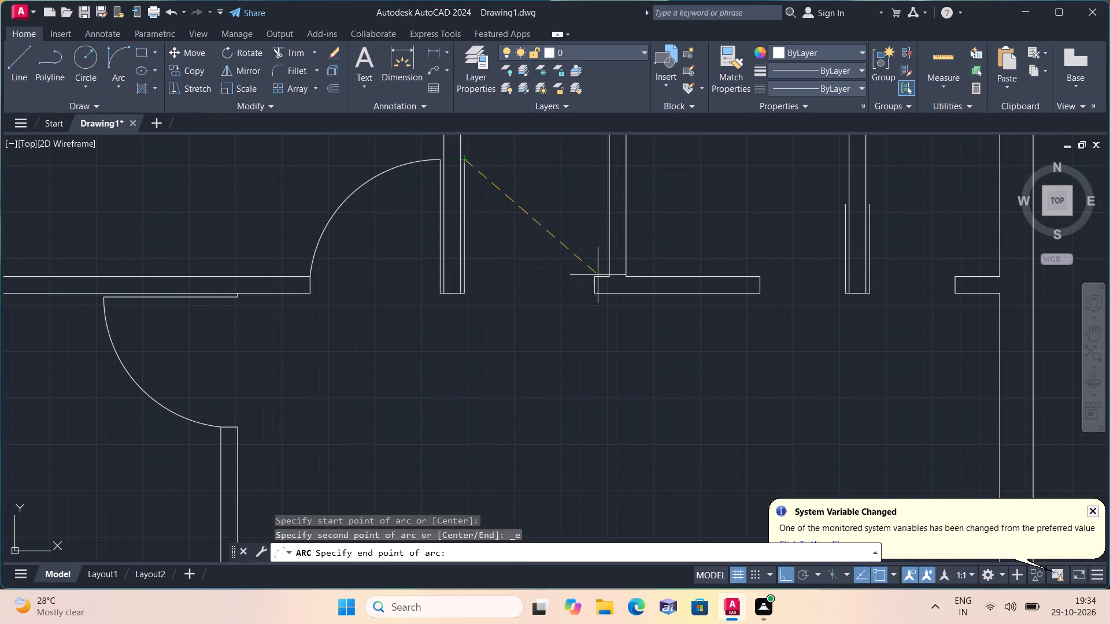
{"action": "left_click", "coordinate": [594, 276]}
{"action": "left_click", "coordinate": [580, 219]}
Draw a Start, End, Direction swing arc from the left leaf's tip on the small rooms' partition to the opposite wall end's upper corner.
{"action": "scroll", "coordinate": [580, 219], "scroll_direction": "down", "scroll_amount": 2}
{"action": "middle_click_drag", "start_coordinate": [571, 220], "coordinate": [501, 242]}
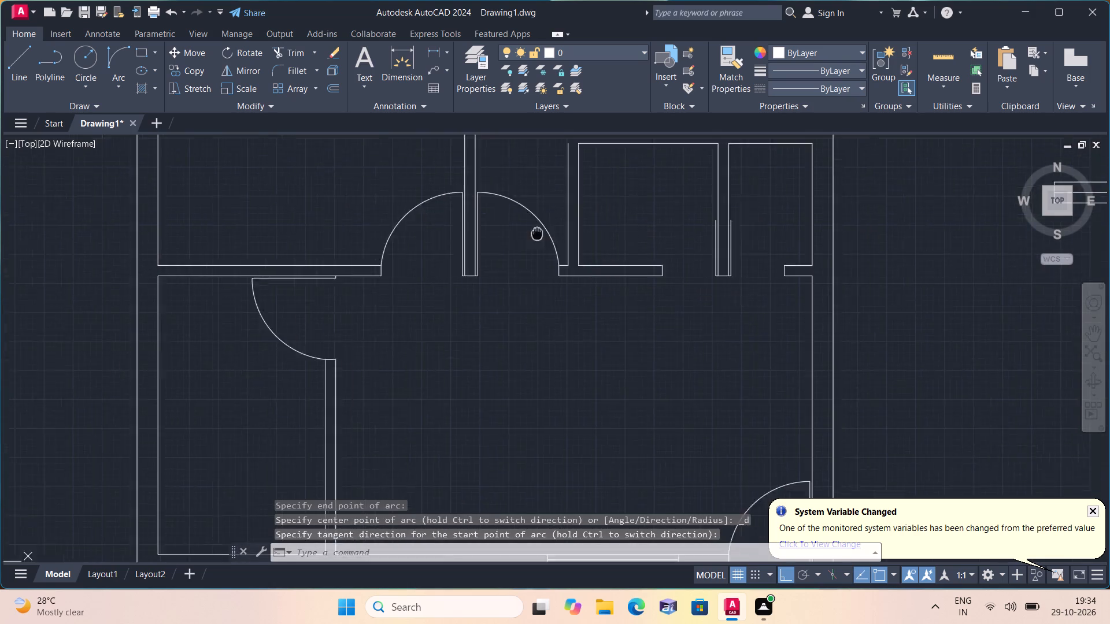
{"action": "middle_click_drag", "start_coordinate": [501, 242], "coordinate": [397, 250]}
{"action": "left_click", "coordinate": [118, 81]}
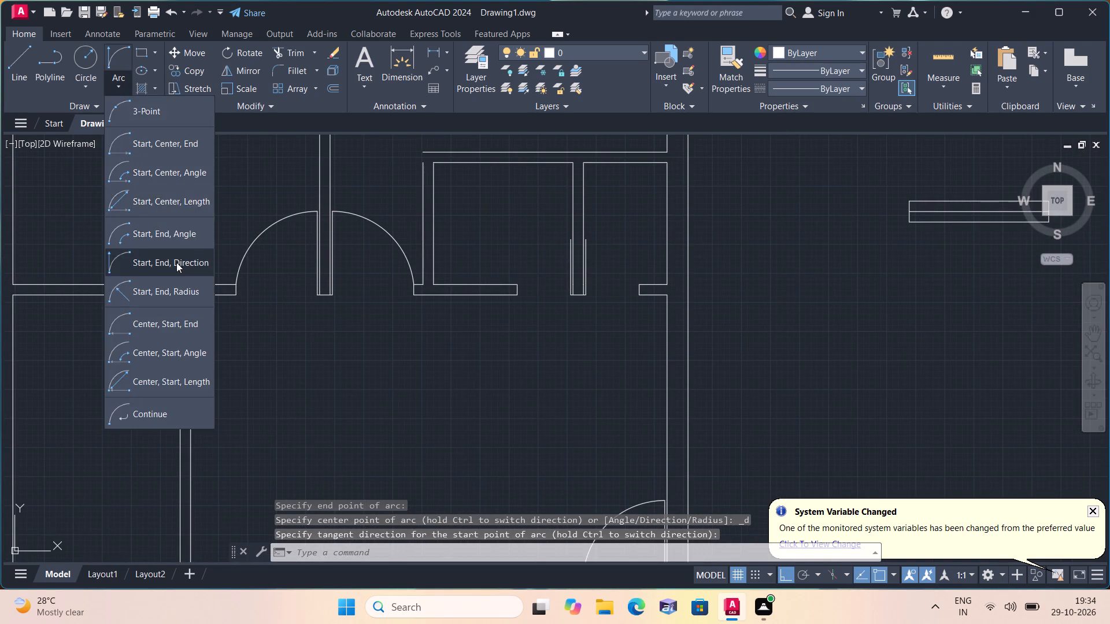
{"action": "left_click", "coordinate": [176, 263]}
{"action": "scroll", "coordinate": [558, 244], "scroll_direction": "up", "scroll_amount": 2}
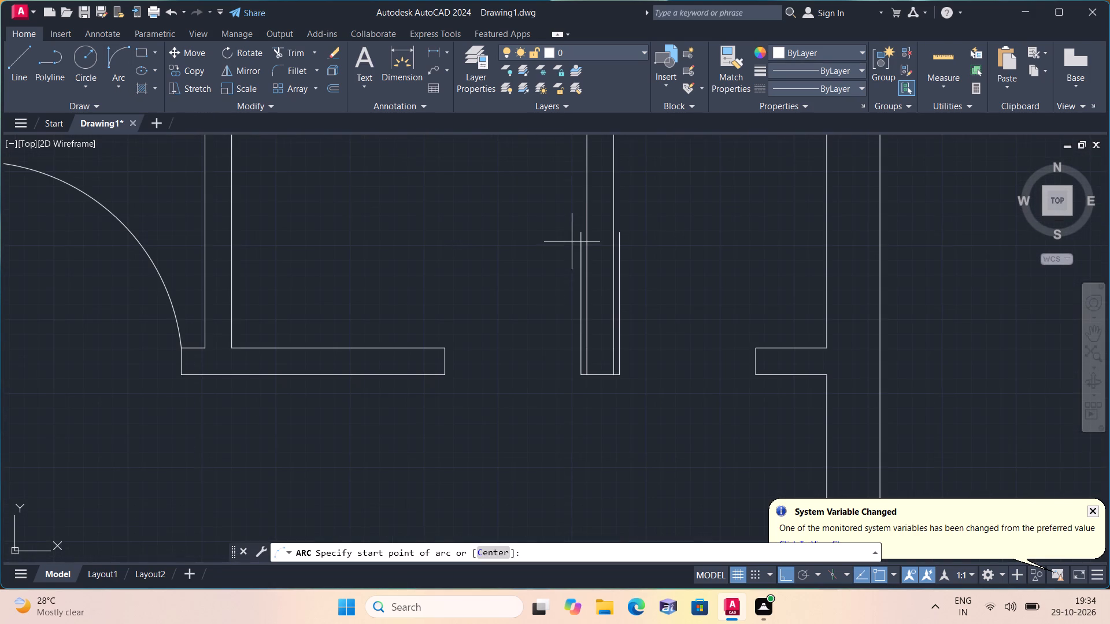
{"action": "left_click", "coordinate": [578, 235]}
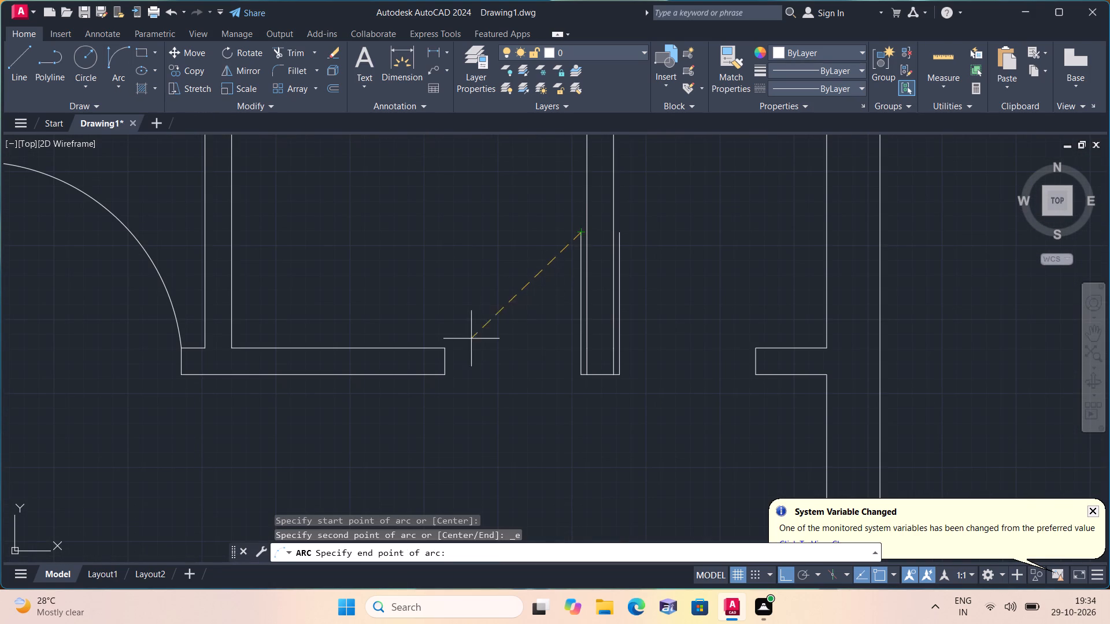
{"action": "left_click", "coordinate": [445, 348]}
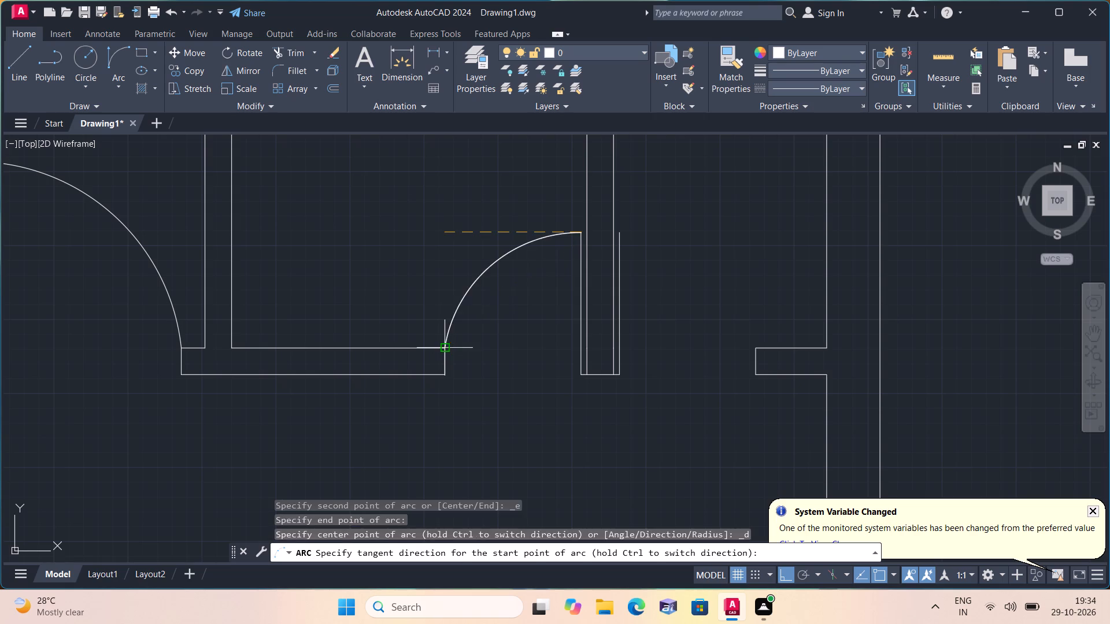
{"action": "left_click", "coordinate": [414, 275]}
Draw a Start, End, Direction swing arc from the right leaf's tip on the small rooms' partition to the outer-wall stub's upper-left corner.
{"action": "left_click_drag", "start_coordinate": [120, 87], "coordinate": [121, 100]}
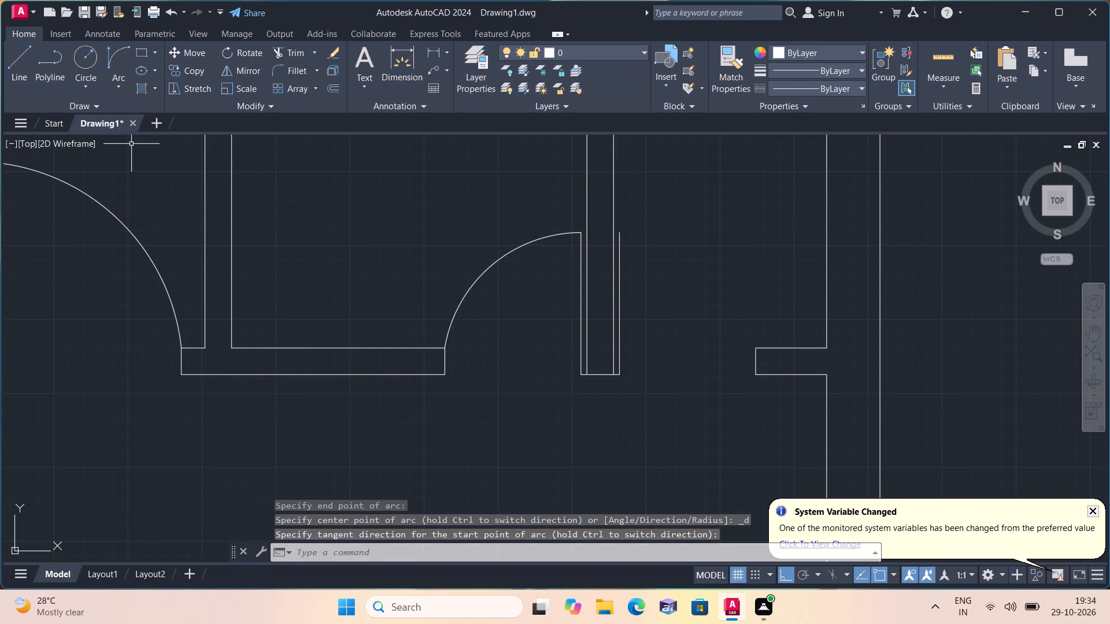
{"action": "left_click", "coordinate": [119, 88]}
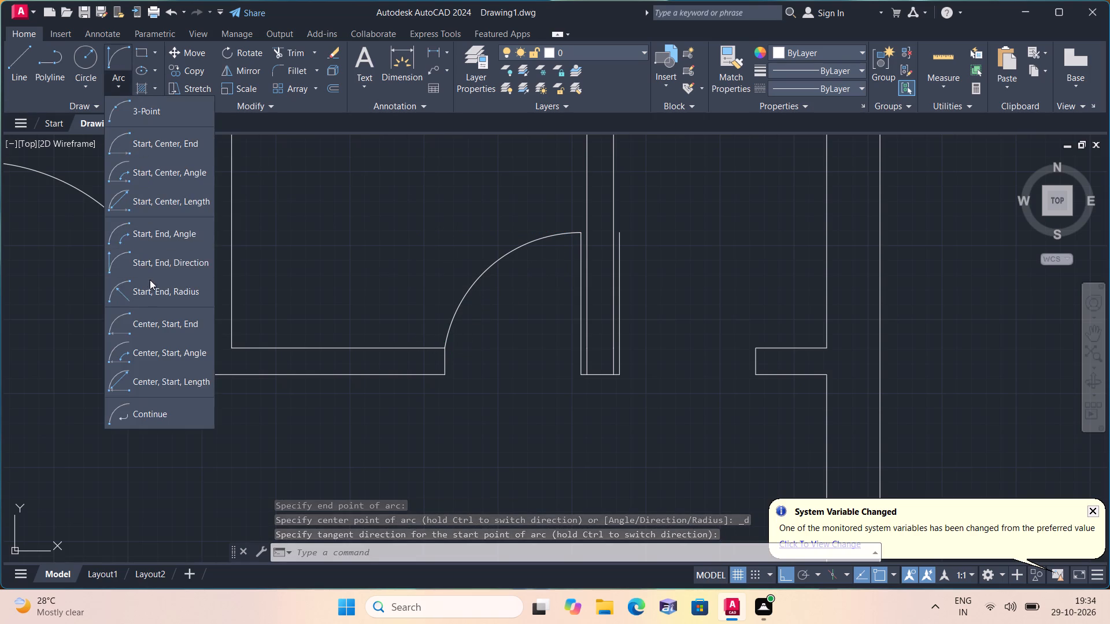
{"action": "left_click", "coordinate": [159, 259]}
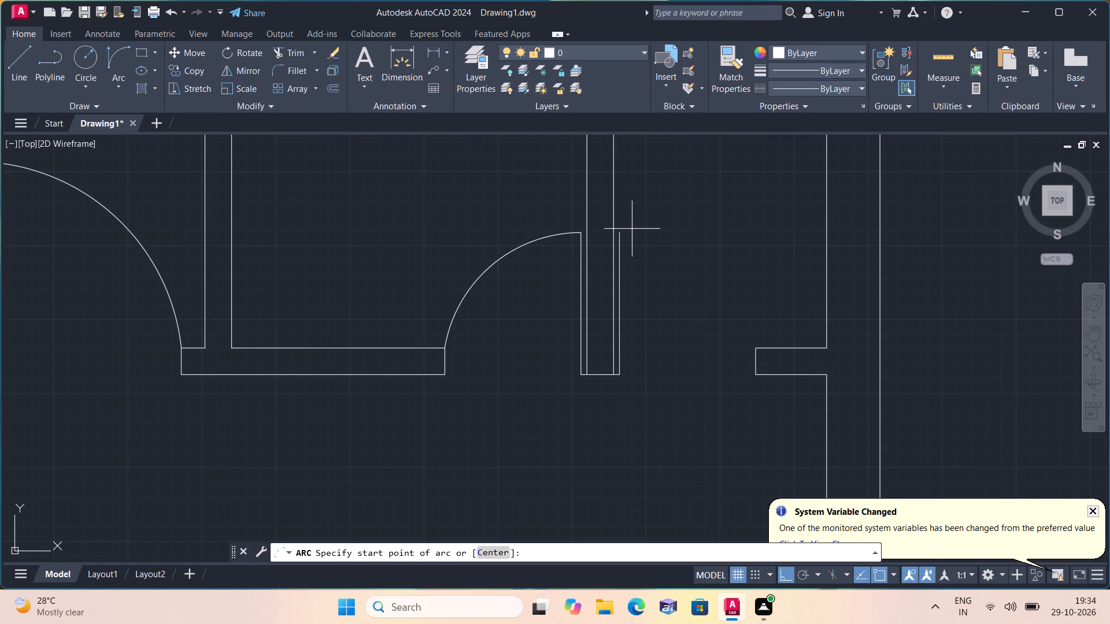
{"action": "left_click", "coordinate": [617, 234]}
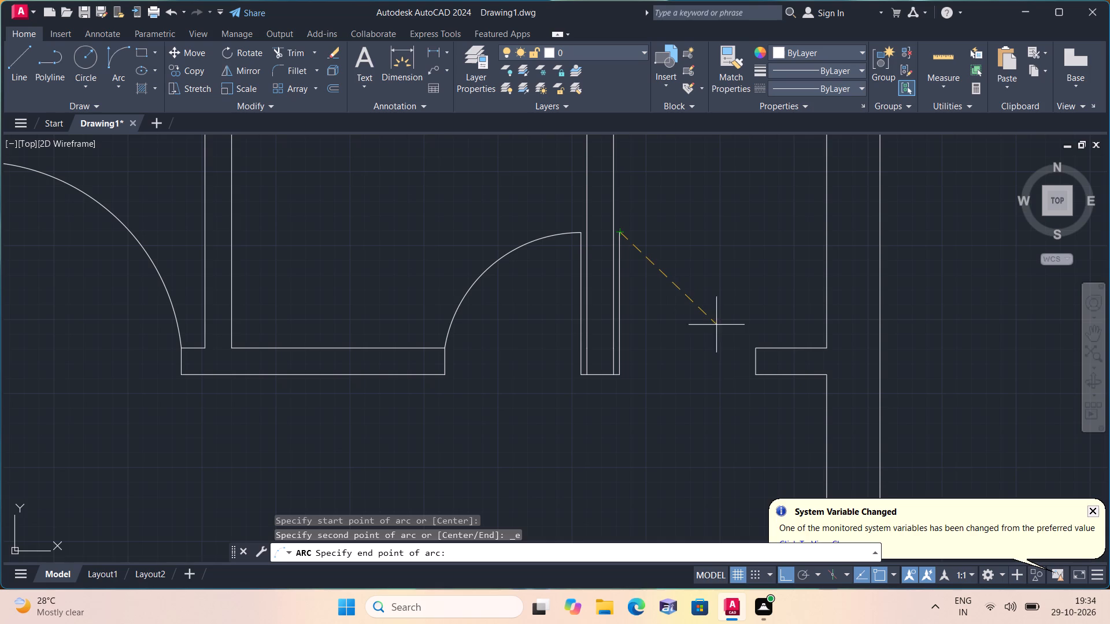
{"action": "left_click", "coordinate": [758, 347]}
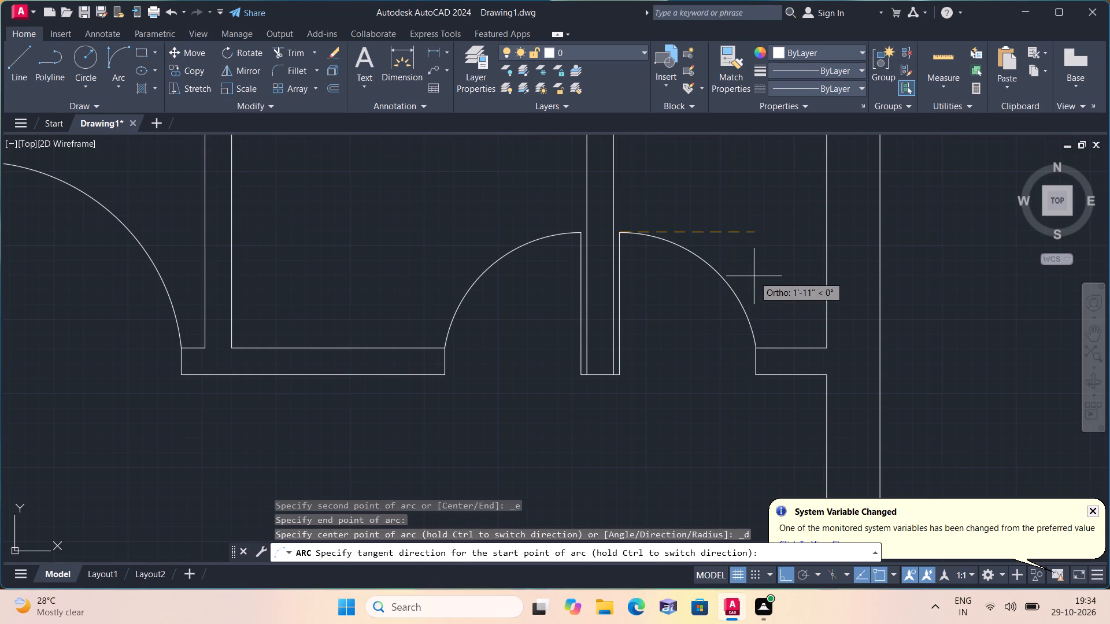
{"action": "left_click", "coordinate": [754, 276]}
With Ortho off, copy the loose horizontal window by its bottom midpoint into the top outer wall, once above each top room.
{"action": "scroll", "coordinate": [750, 273], "scroll_direction": "down", "scroll_amount": 4}
{"action": "middle_click_drag", "start_coordinate": [697, 343], "coordinate": [639, 269]}
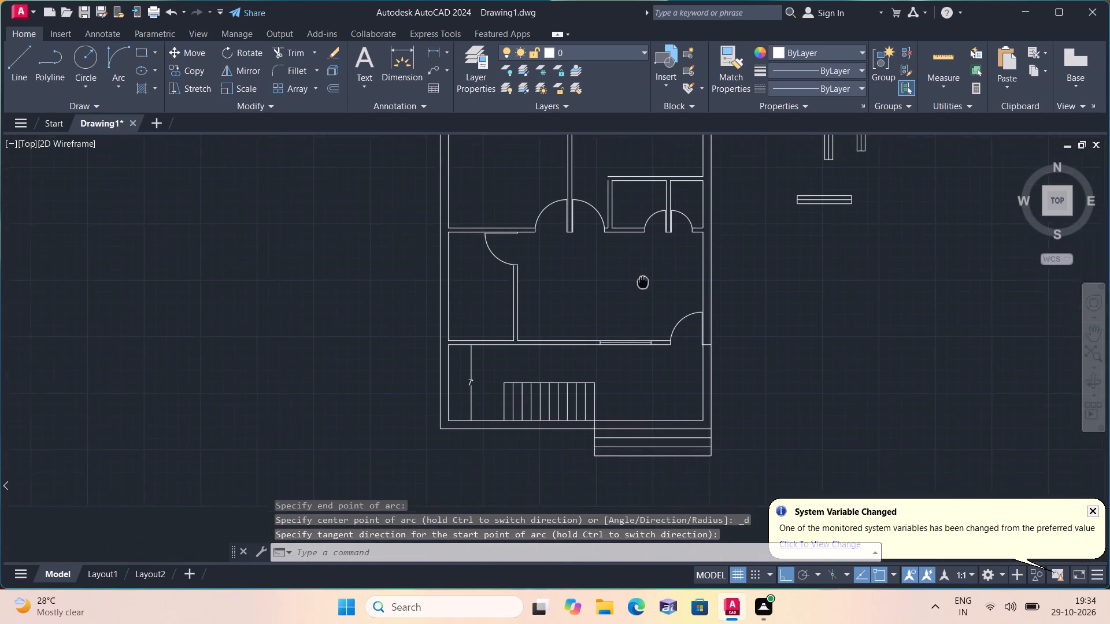
{"action": "middle_click_drag", "start_coordinate": [639, 269], "coordinate": [635, 261]}
{"action": "middle_click_drag", "start_coordinate": [634, 259], "coordinate": [644, 320]}
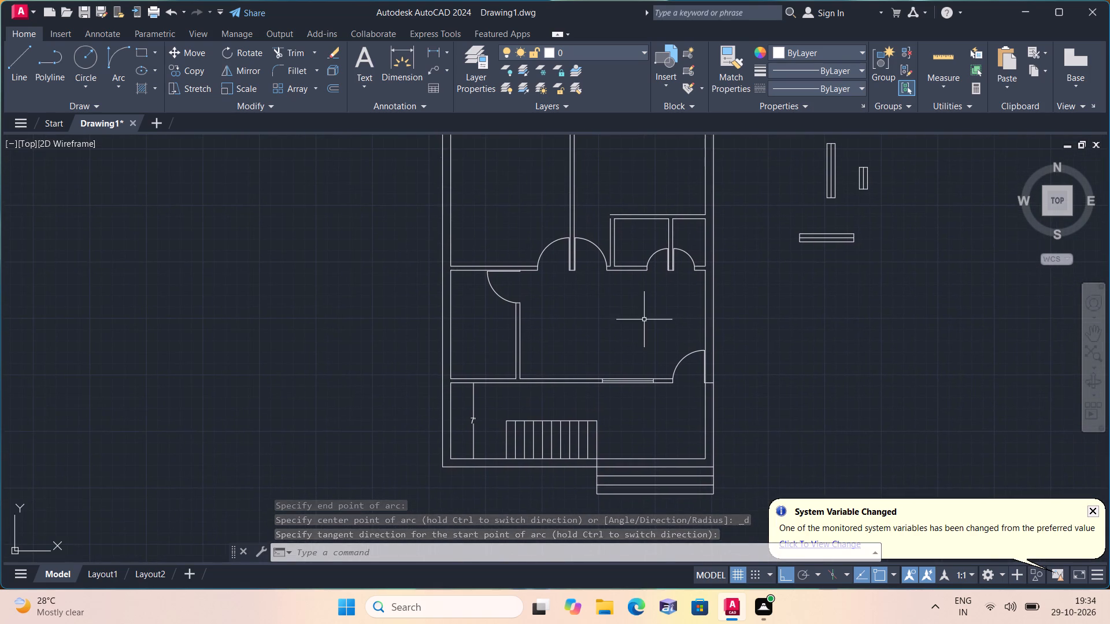
{"action": "left_click", "coordinate": [789, 574]}
{"action": "left_click_drag", "start_coordinate": [766, 211], "coordinate": [774, 220]}
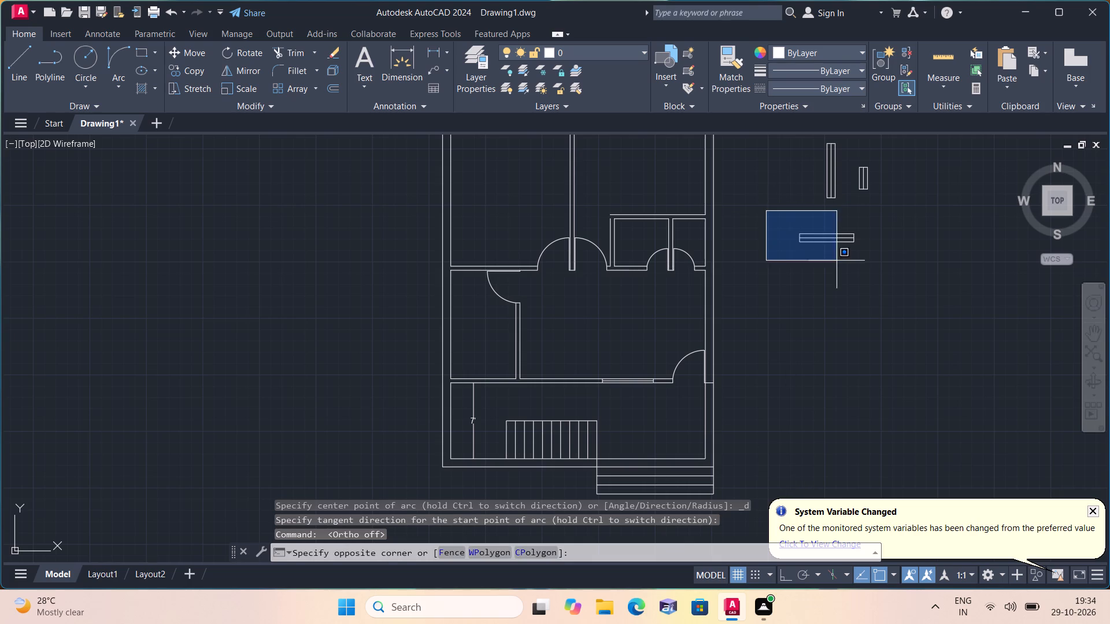
{"action": "left_click", "coordinate": [894, 289]}
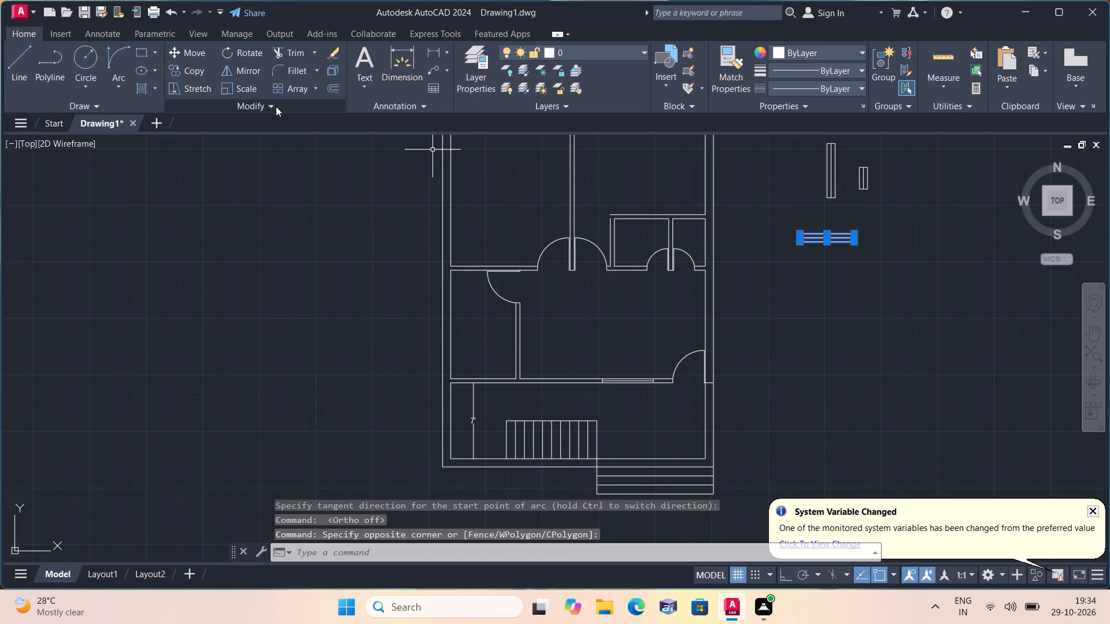
{"action": "left_click", "coordinate": [198, 69]}
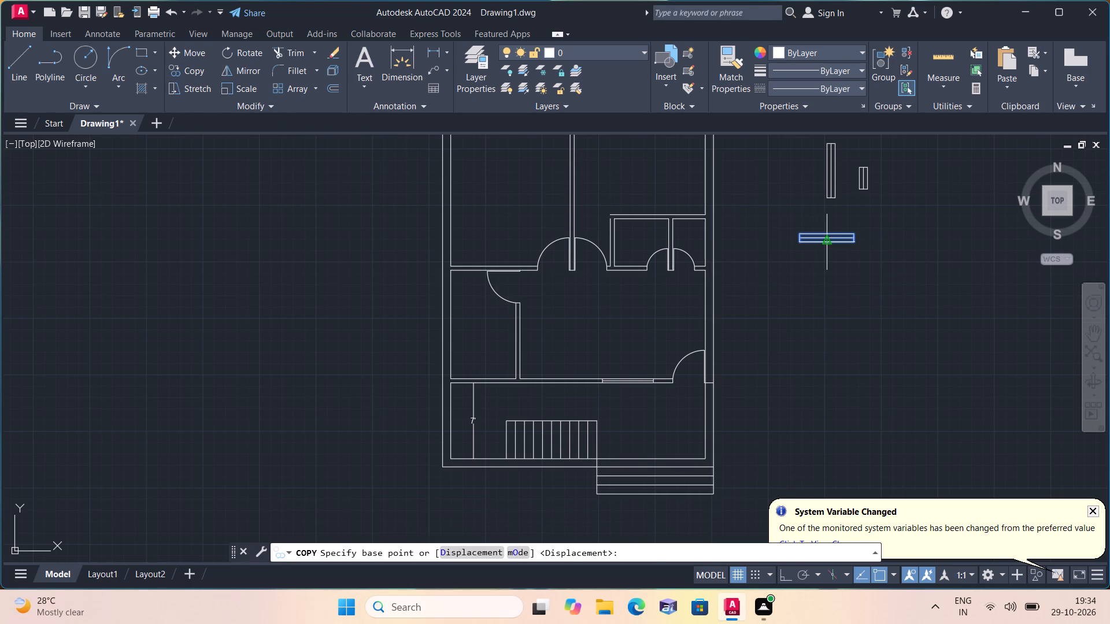
{"action": "left_click", "coordinate": [823, 240]}
{"action": "middle_click_drag", "start_coordinate": [795, 234], "coordinate": [819, 395]}
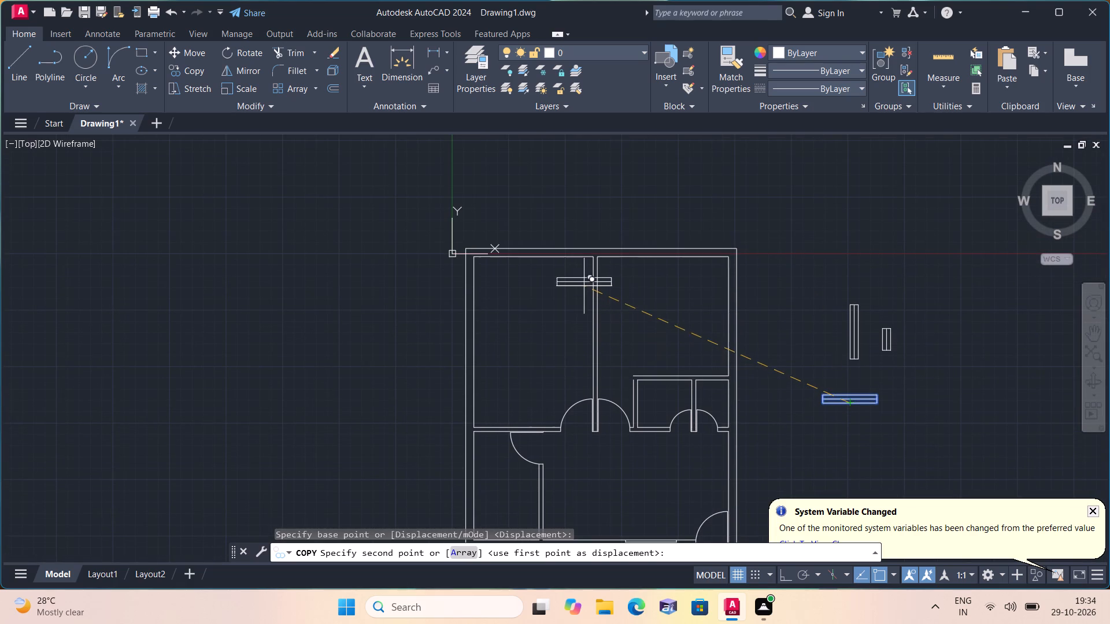
{"action": "left_click", "coordinate": [534, 257]}
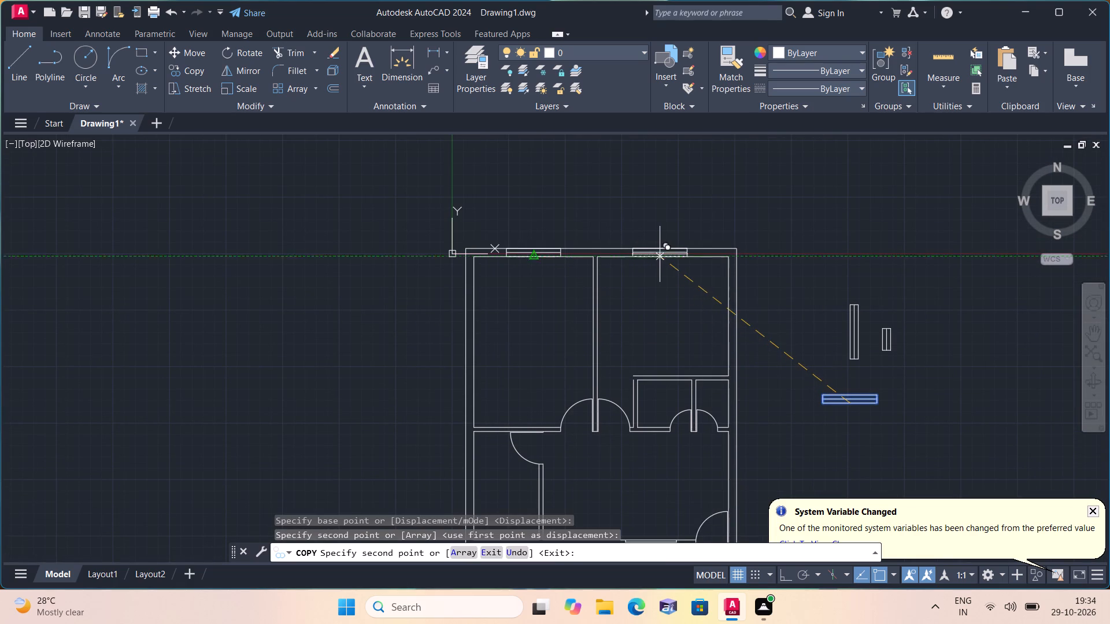
{"action": "left_click", "coordinate": [665, 254]}
{"action": "key", "text": "Escape"}
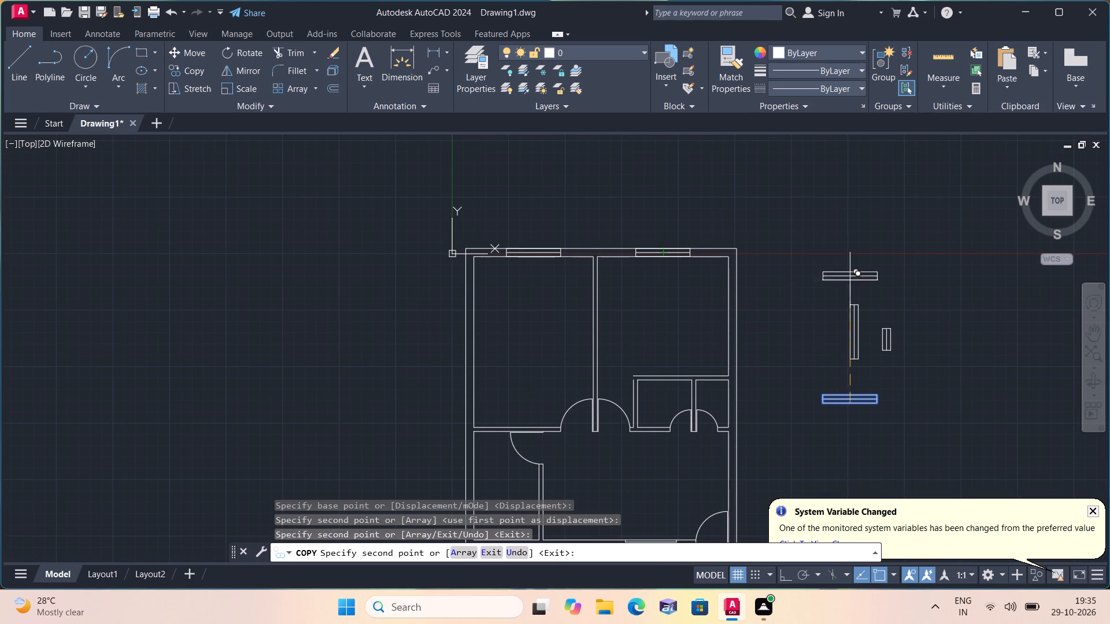
Copy the long vertical window by its left midpoint into the right outer wall, at the top-right room and at the central hall.
{"action": "left_click", "coordinate": [857, 367]}
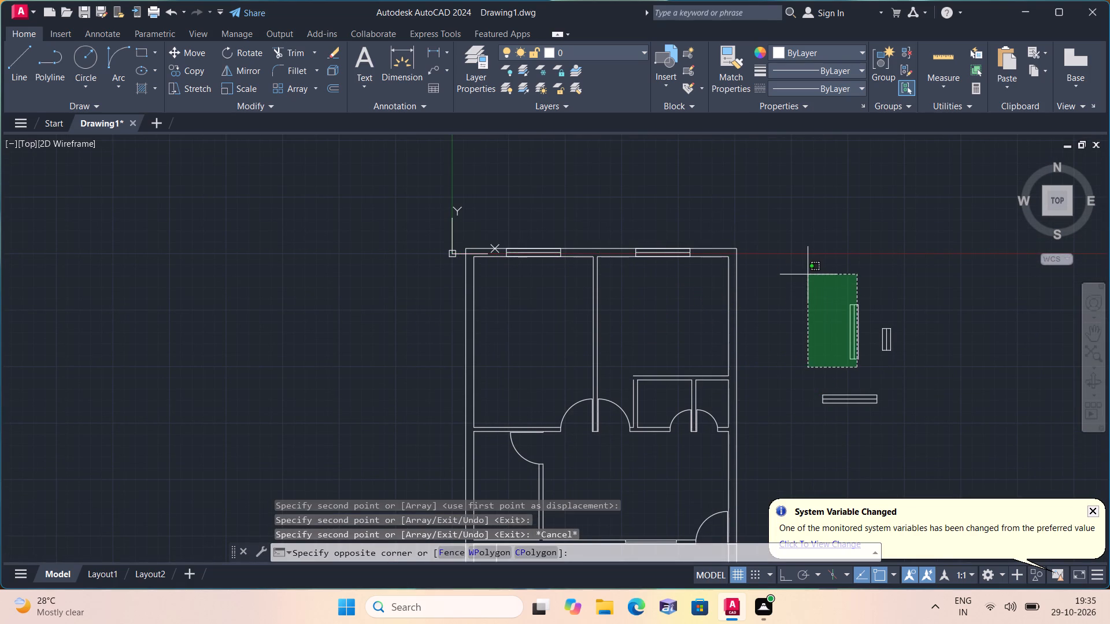
{"action": "left_click", "coordinate": [808, 274]}
{"action": "left_click", "coordinate": [872, 374]}
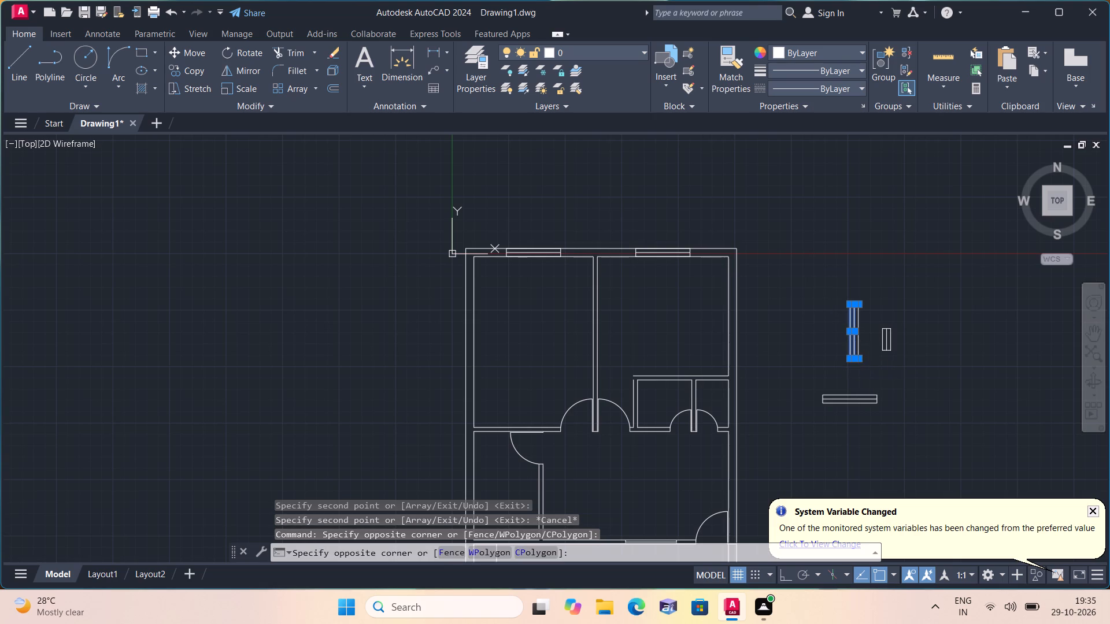
{"action": "left_click", "coordinate": [820, 274]}
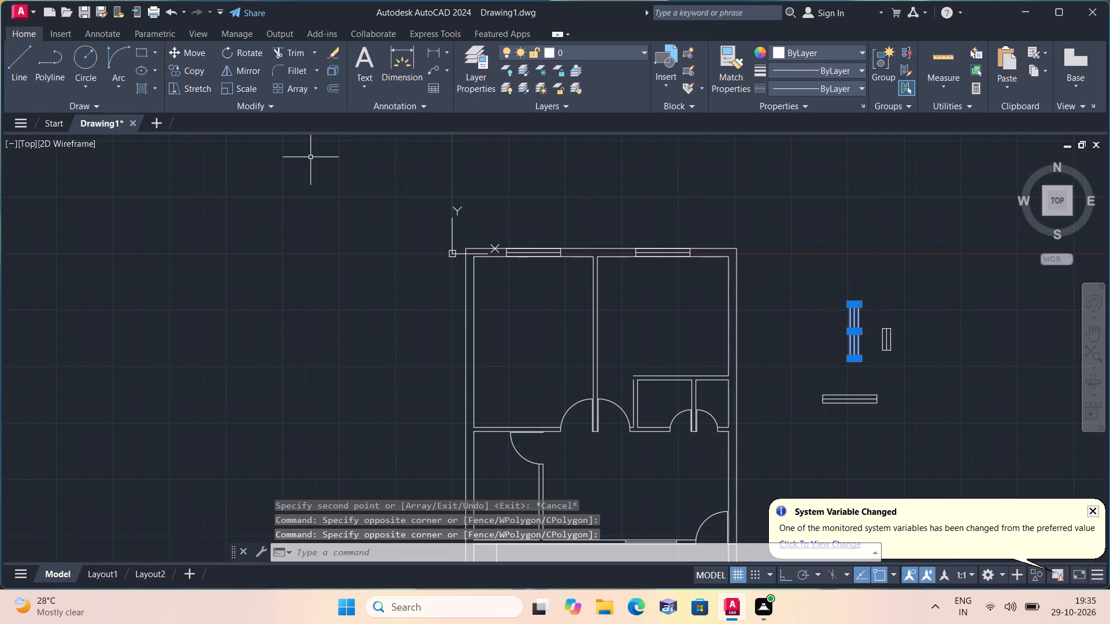
{"action": "left_click", "coordinate": [190, 67]}
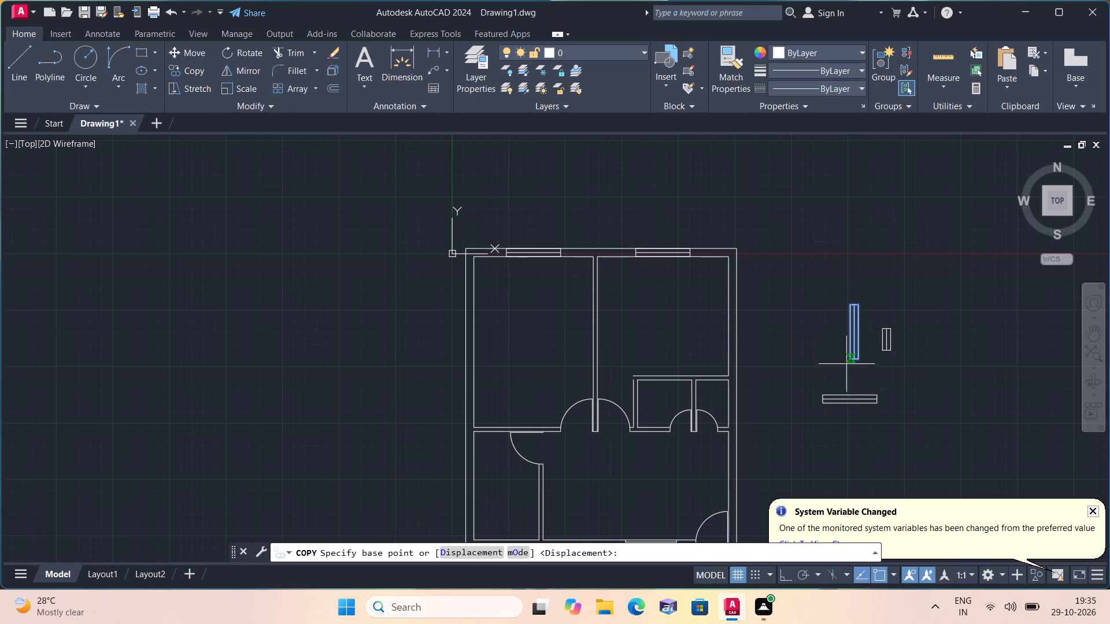
{"action": "left_click", "coordinate": [847, 330]}
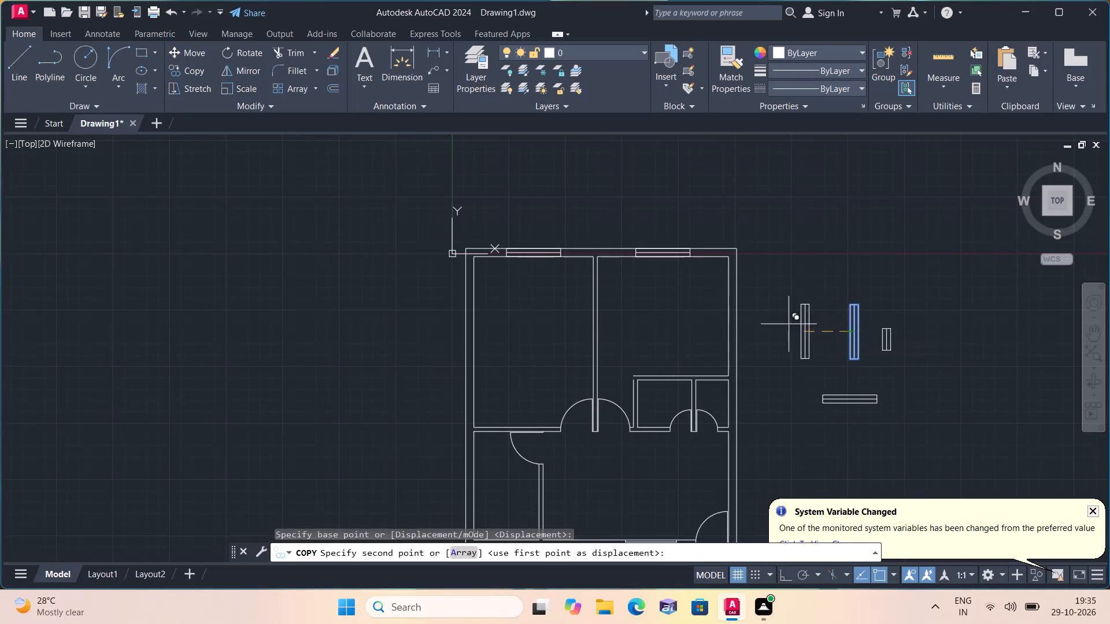
{"action": "left_click", "coordinate": [732, 318]}
{"action": "middle_click_drag", "start_coordinate": [731, 320], "coordinate": [684, 201]}
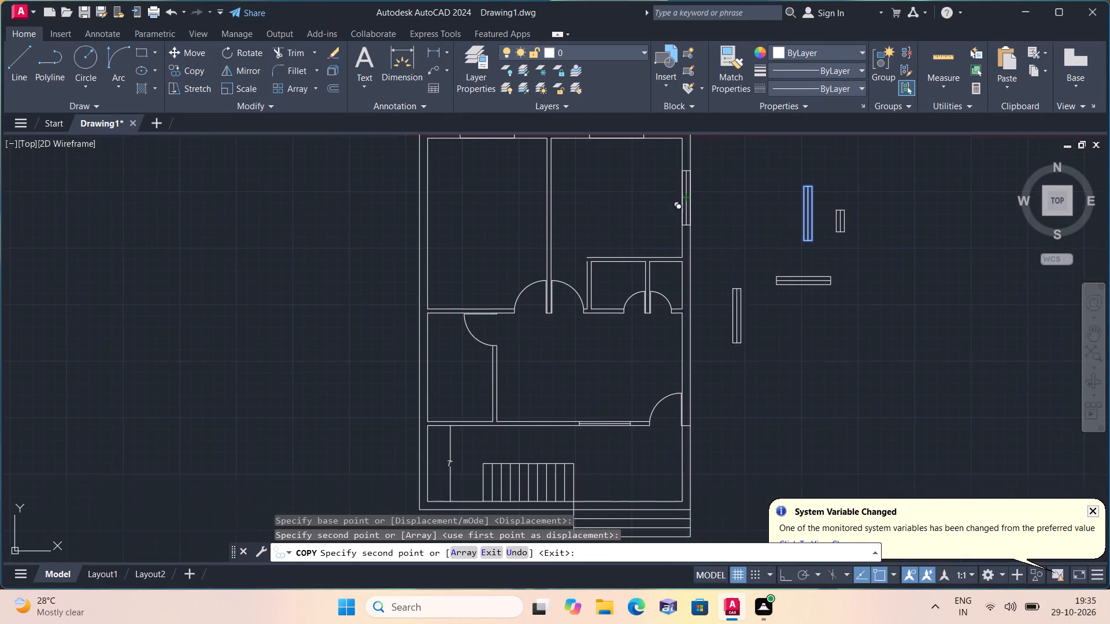
{"action": "left_click", "coordinate": [683, 359]}
{"action": "scroll", "coordinate": [600, 354], "scroll_direction": "down", "scroll_amount": 1}
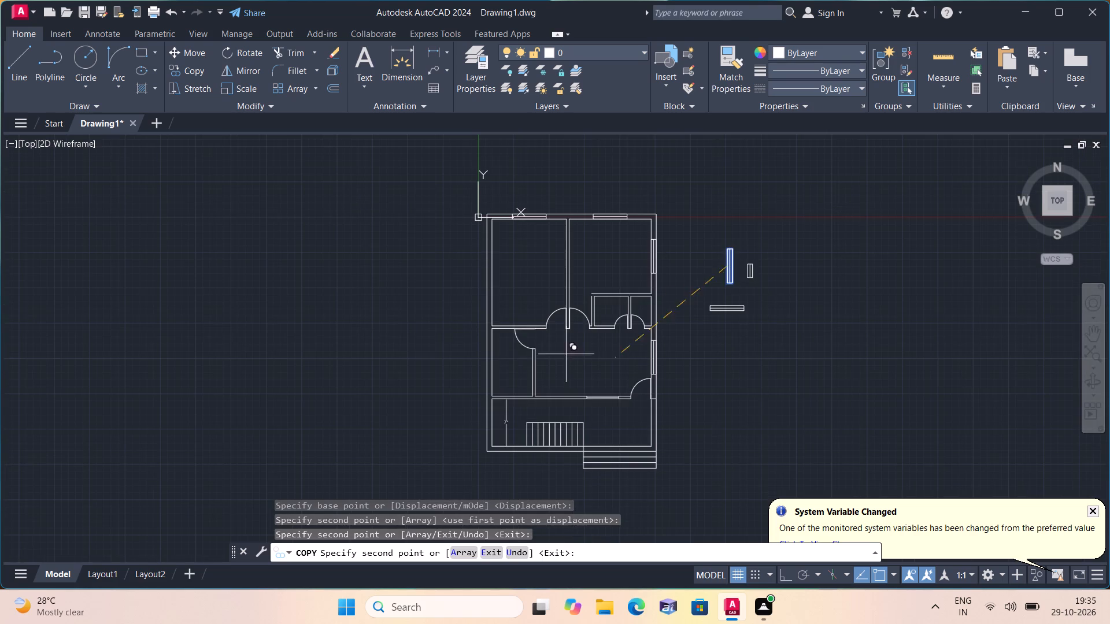
{"action": "key", "text": "Escape"}
{"action": "key", "text": "Escape"}
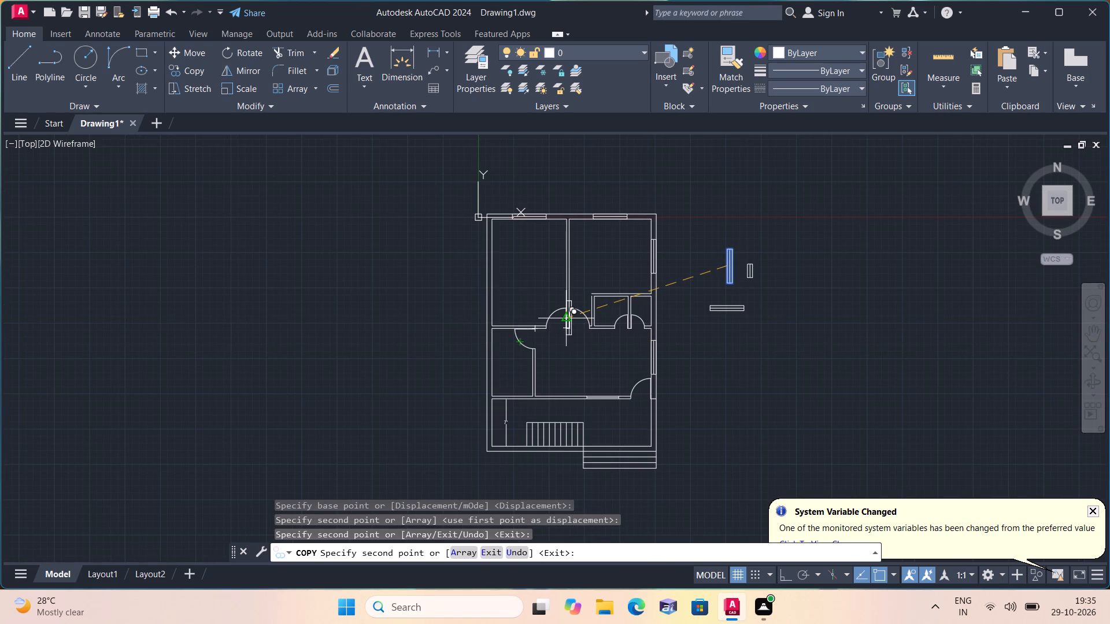
Move the short vertical window by its left midpoint into the right outer wall beside the small right-hand room.
{"action": "scroll", "coordinate": [654, 320], "scroll_direction": "up", "scroll_amount": 1}
{"action": "scroll", "coordinate": [840, 261], "scroll_direction": "up", "scroll_amount": 2}
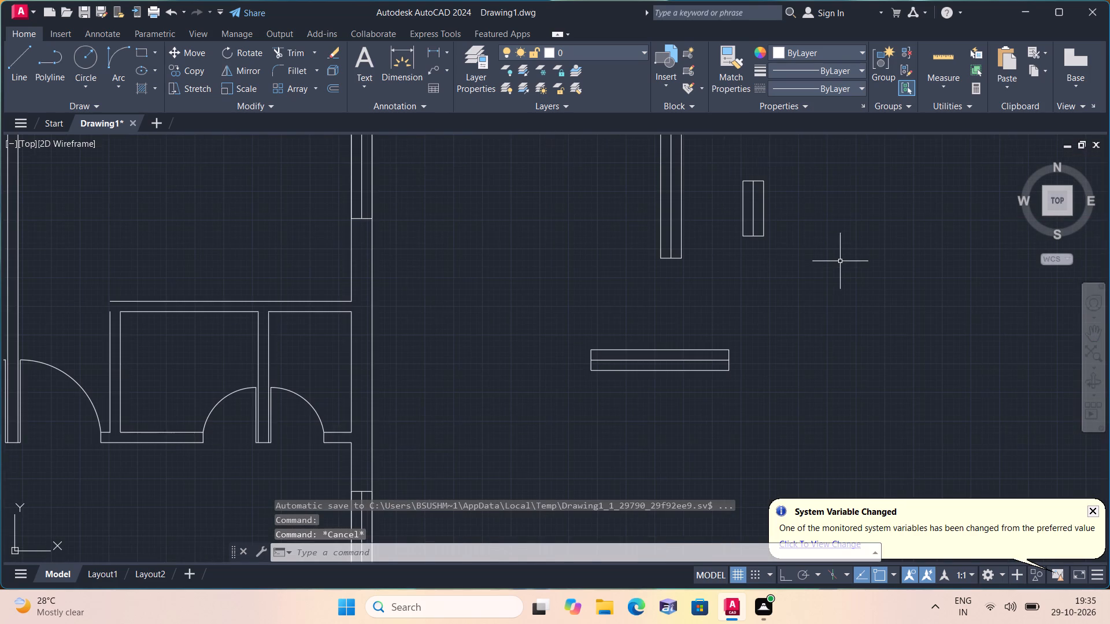
{"action": "left_click", "coordinate": [840, 262]}
{"action": "left_click", "coordinate": [707, 153]}
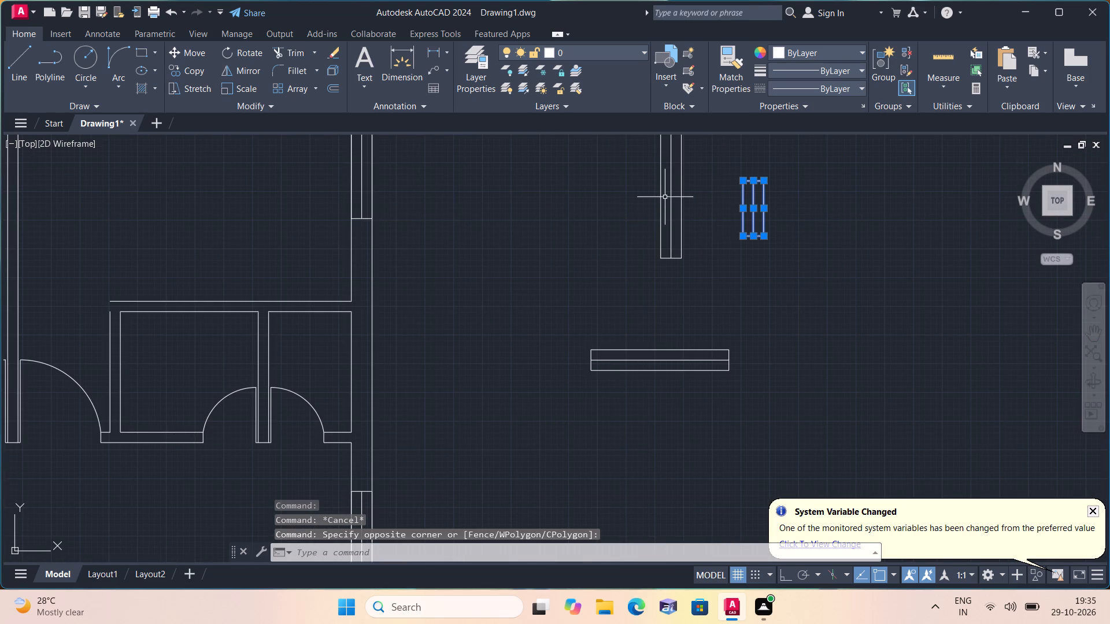
{"action": "left_click", "coordinate": [195, 54]}
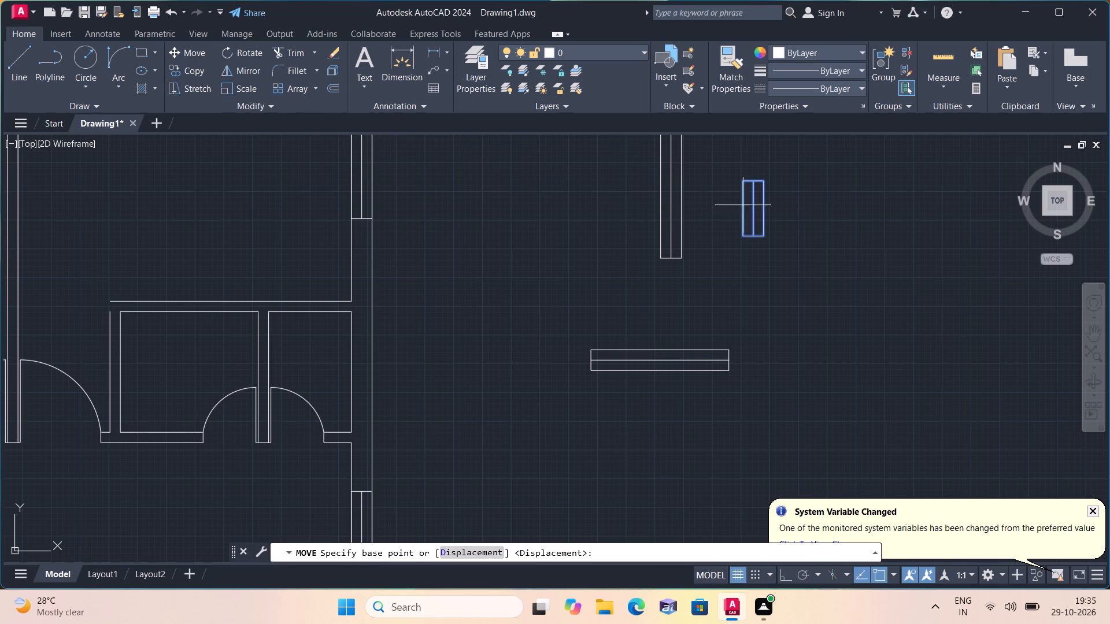
{"action": "left_click", "coordinate": [746, 207]}
{"action": "scroll", "coordinate": [533, 283], "scroll_direction": "down", "scroll_amount": 1}
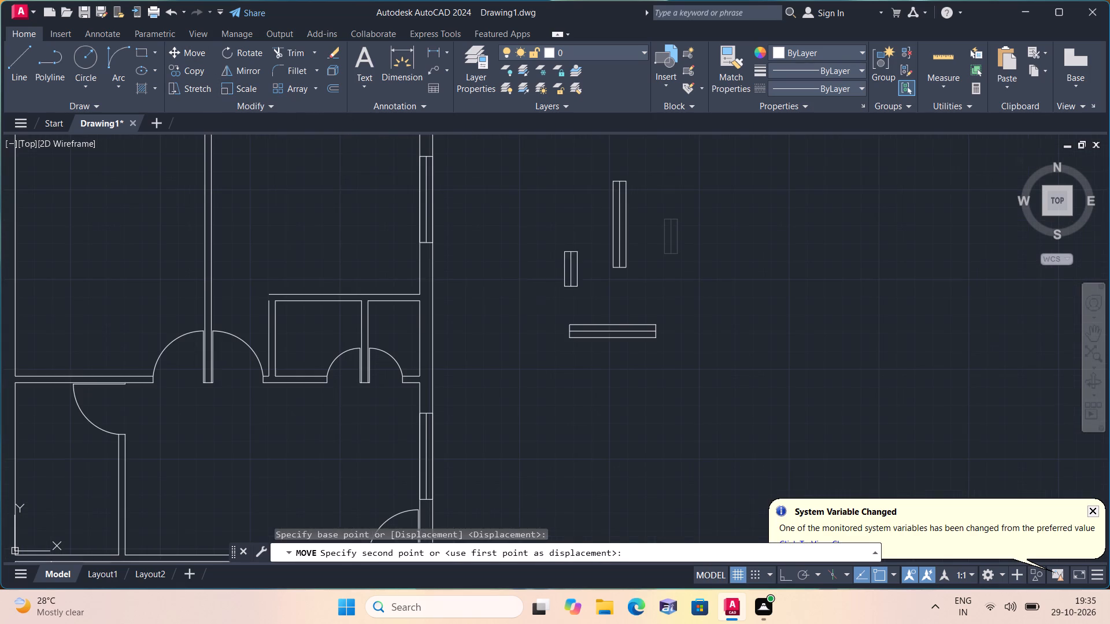
{"action": "left_click", "coordinate": [417, 335]}
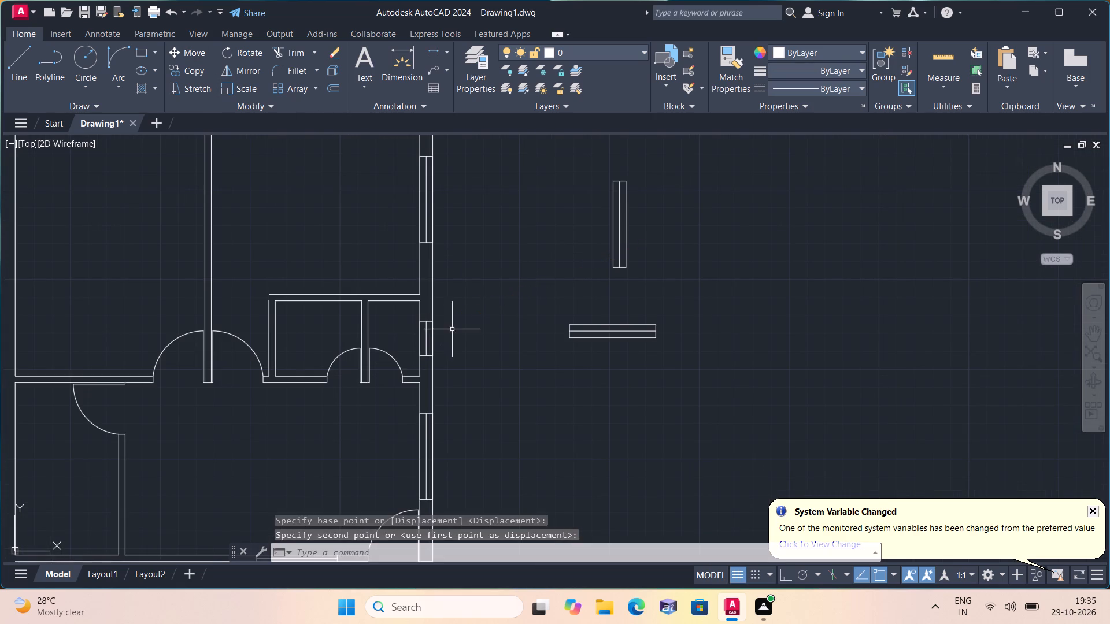
Copy the loose vertical window by its right midpoint into the left outer wall at the top-left room, the small left room and the staircase area.
{"action": "left_click", "coordinate": [568, 162]}
{"action": "left_click", "coordinate": [660, 288]}
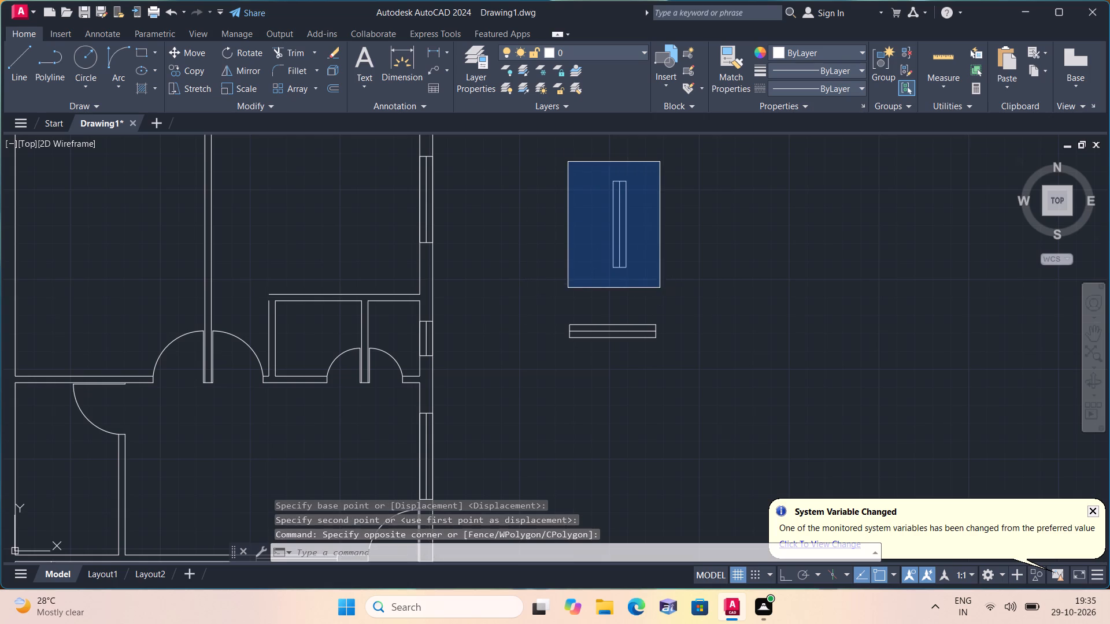
{"action": "left_click", "coordinate": [189, 71]}
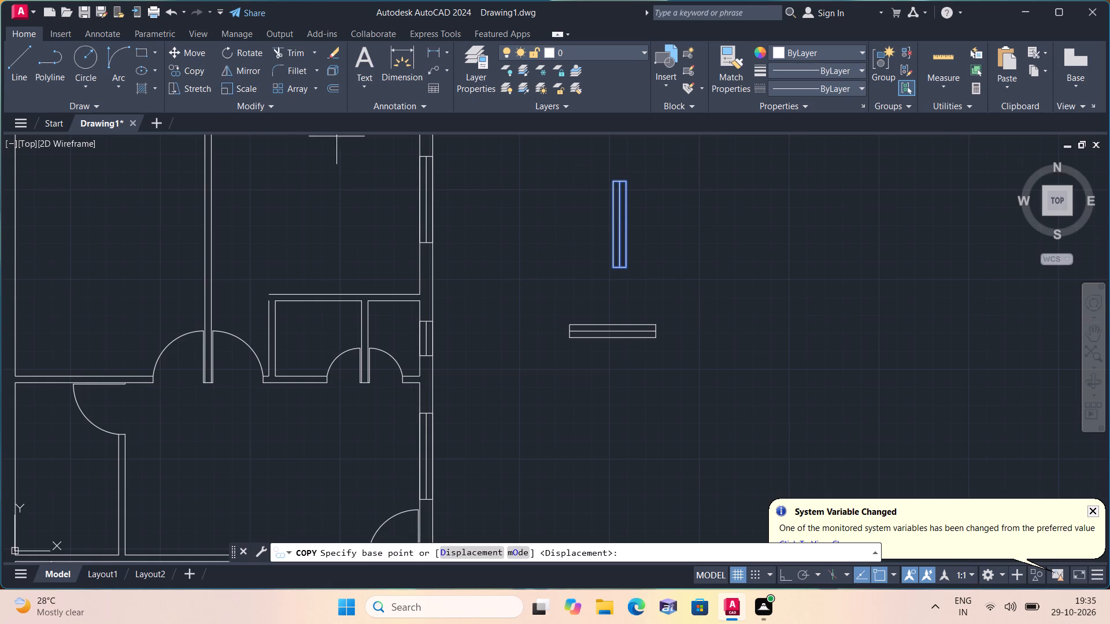
{"action": "left_click", "coordinate": [627, 224]}
{"action": "scroll", "coordinate": [628, 221], "scroll_direction": "down", "scroll_amount": 3}
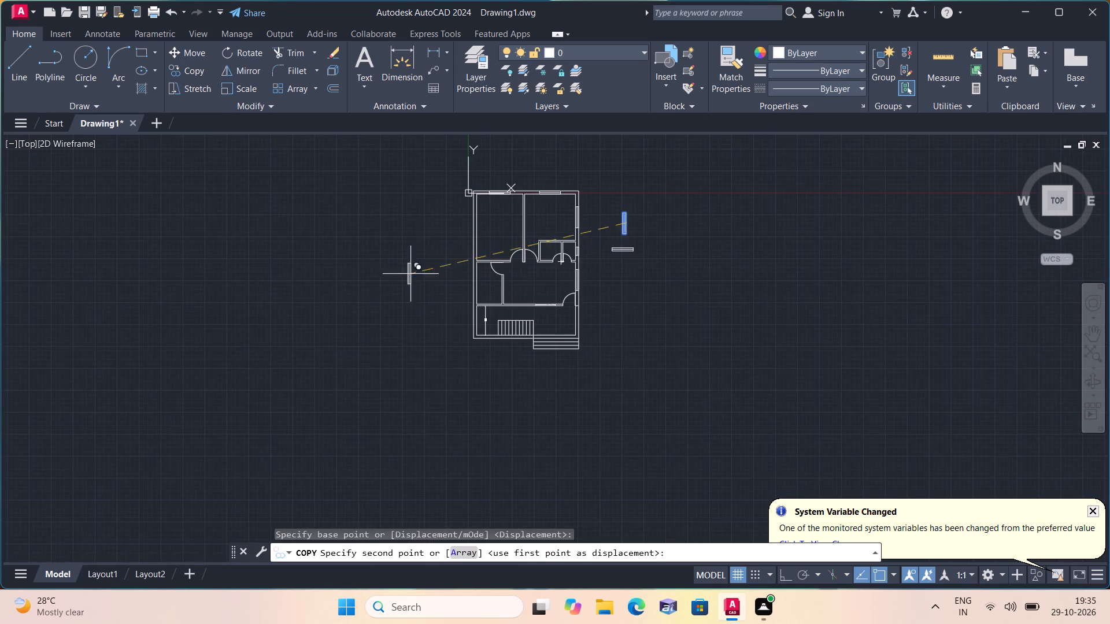
{"action": "scroll", "coordinate": [475, 241], "scroll_direction": "up", "scroll_amount": 1}
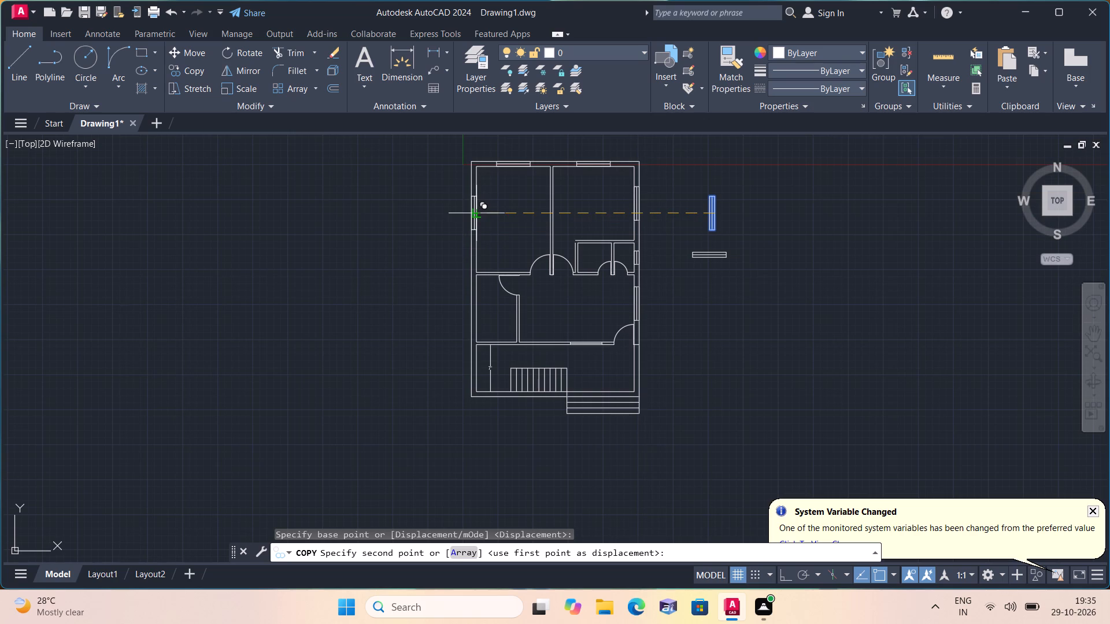
{"action": "left_click", "coordinate": [480, 222]}
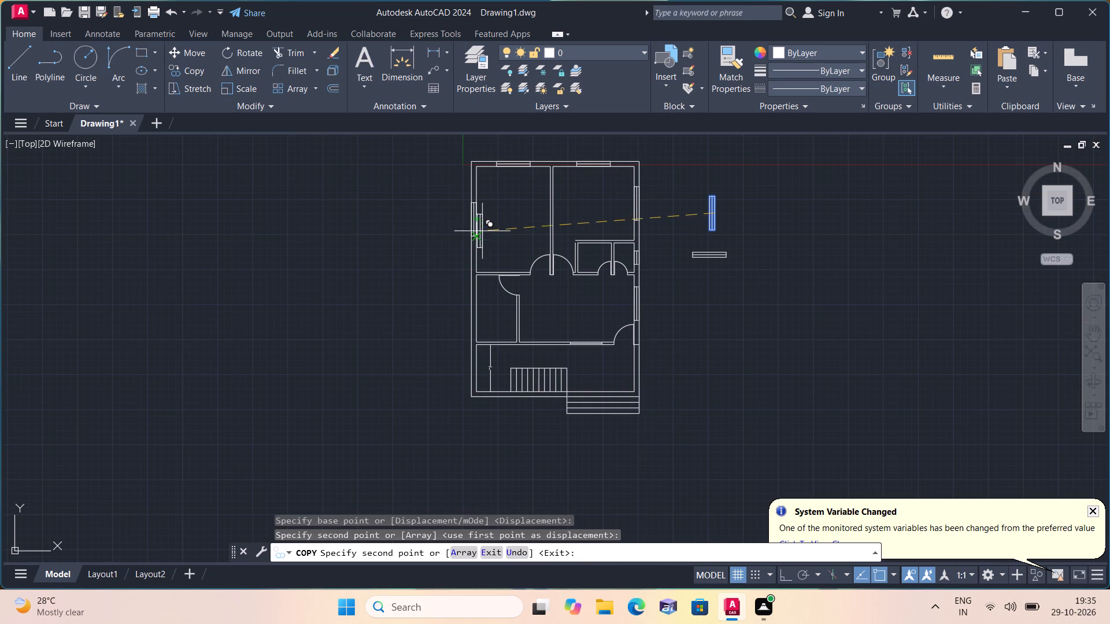
{"action": "left_click", "coordinate": [476, 306]}
{"action": "middle_click_drag", "start_coordinate": [490, 313], "coordinate": [488, 311]}
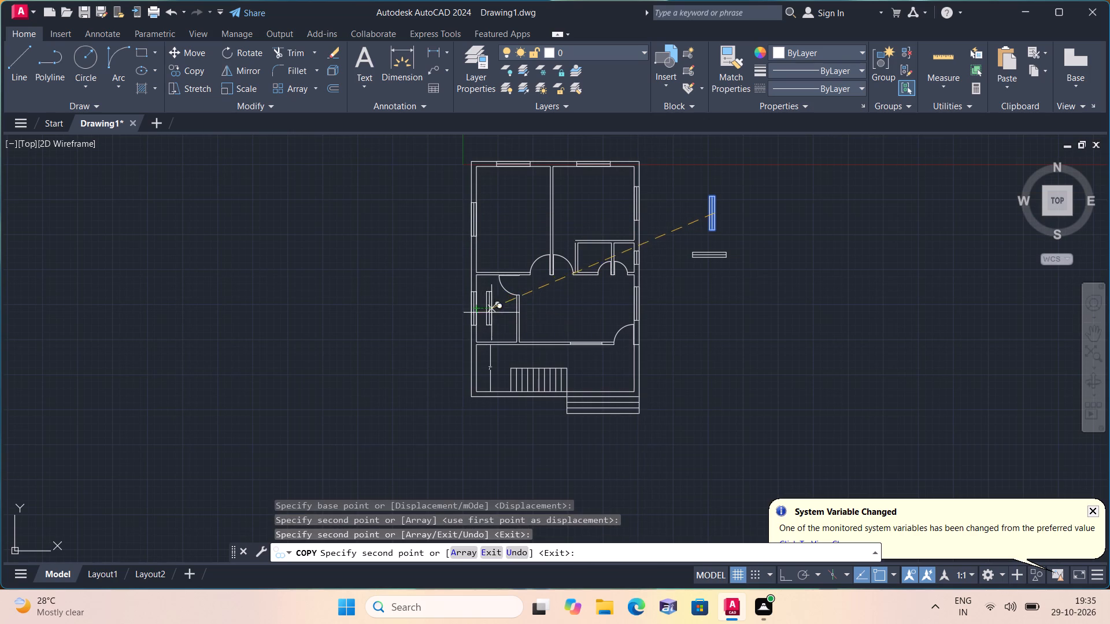
{"action": "middle_click_drag", "start_coordinate": [488, 311], "coordinate": [470, 247]}
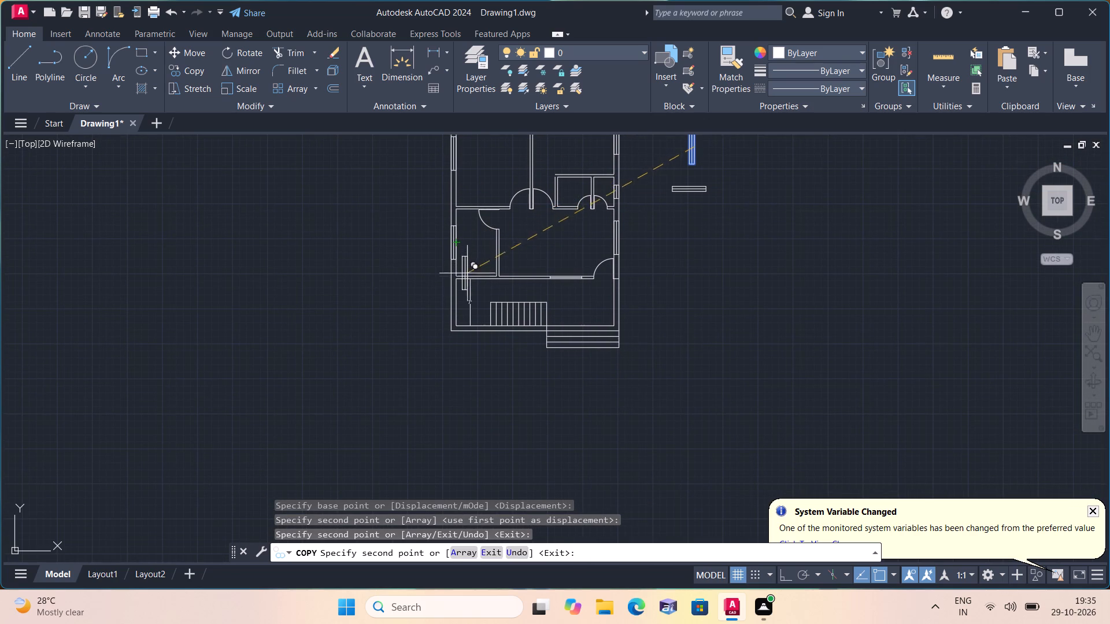
{"action": "scroll", "coordinate": [461, 316], "scroll_direction": "down", "scroll_amount": 1}
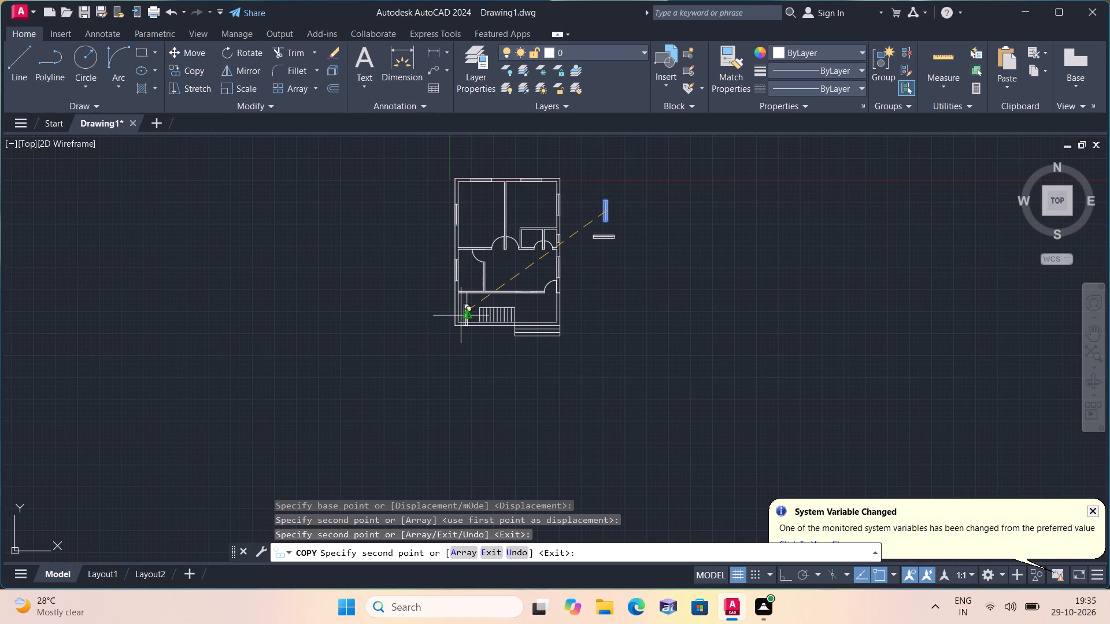
{"action": "scroll", "coordinate": [465, 306], "scroll_direction": "up", "scroll_amount": 3}
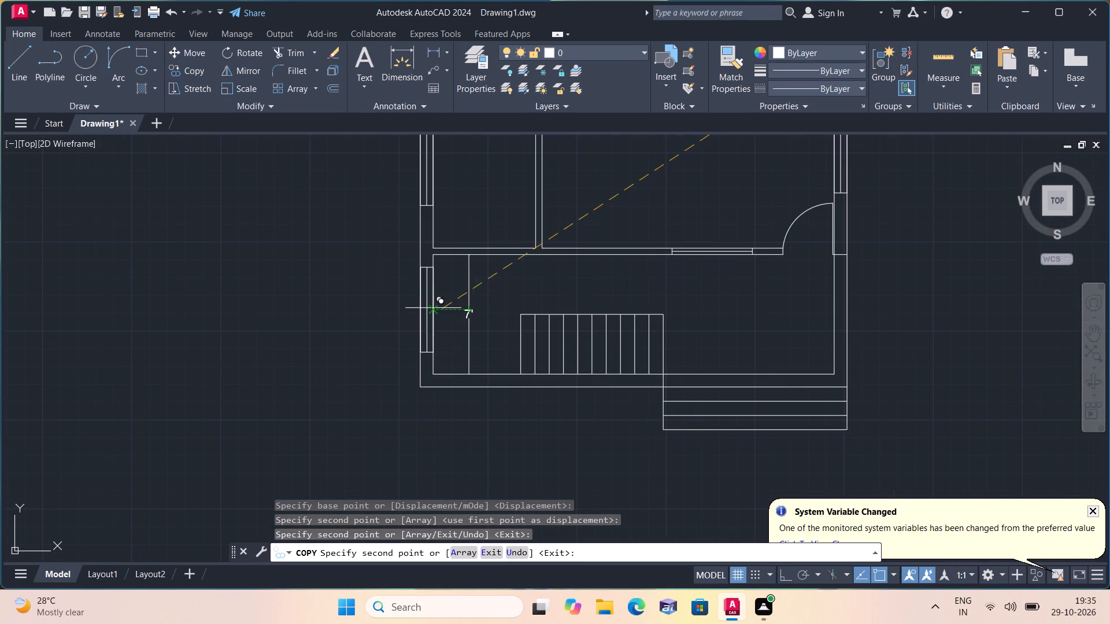
{"action": "left_click", "coordinate": [431, 317]}
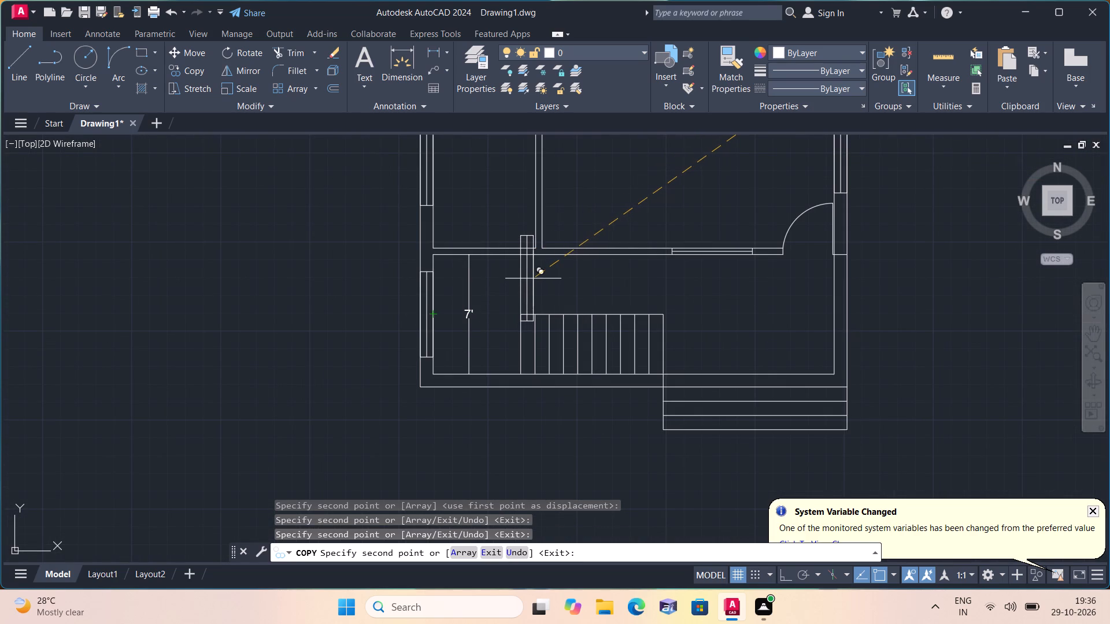
{"action": "key", "text": "Escape"}
With Ortho on, move the top-left room's left-wall window straight up along the outer wall, closer to the top corner.
{"action": "scroll", "coordinate": [546, 274], "scroll_direction": "down", "scroll_amount": 1}
{"action": "middle_click_drag", "start_coordinate": [555, 235], "coordinate": [575, 437]}
{"action": "scroll", "coordinate": [479, 235], "scroll_direction": "up", "scroll_amount": 2}
{"action": "scroll", "coordinate": [530, 296], "scroll_direction": "up", "scroll_amount": 1}
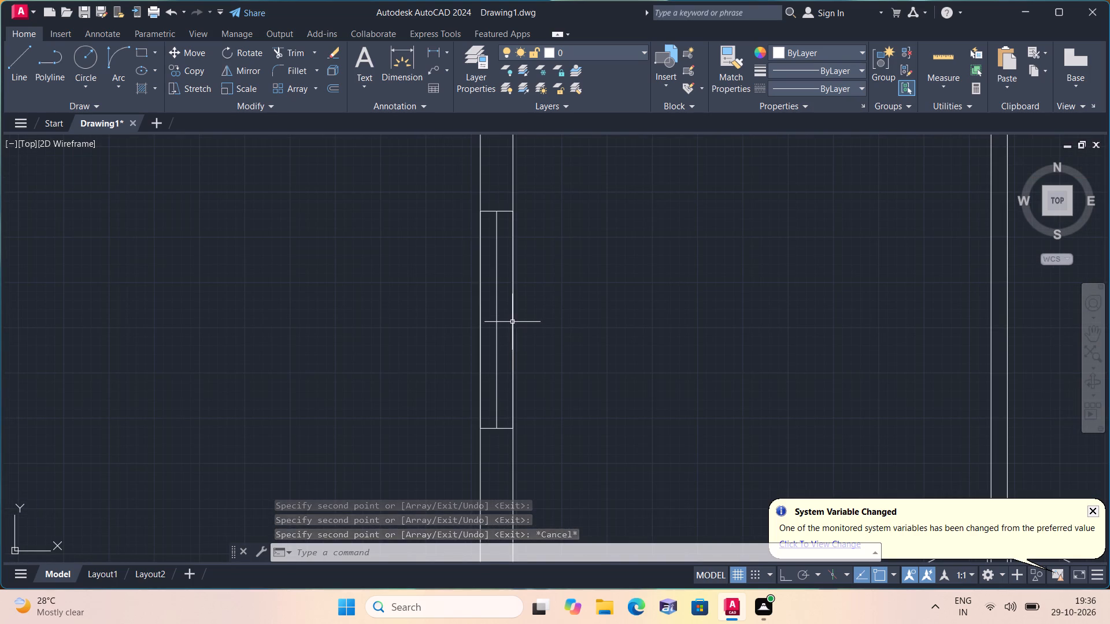
{"action": "left_click", "coordinate": [513, 322]}
{"action": "left_click", "coordinate": [496, 324]}
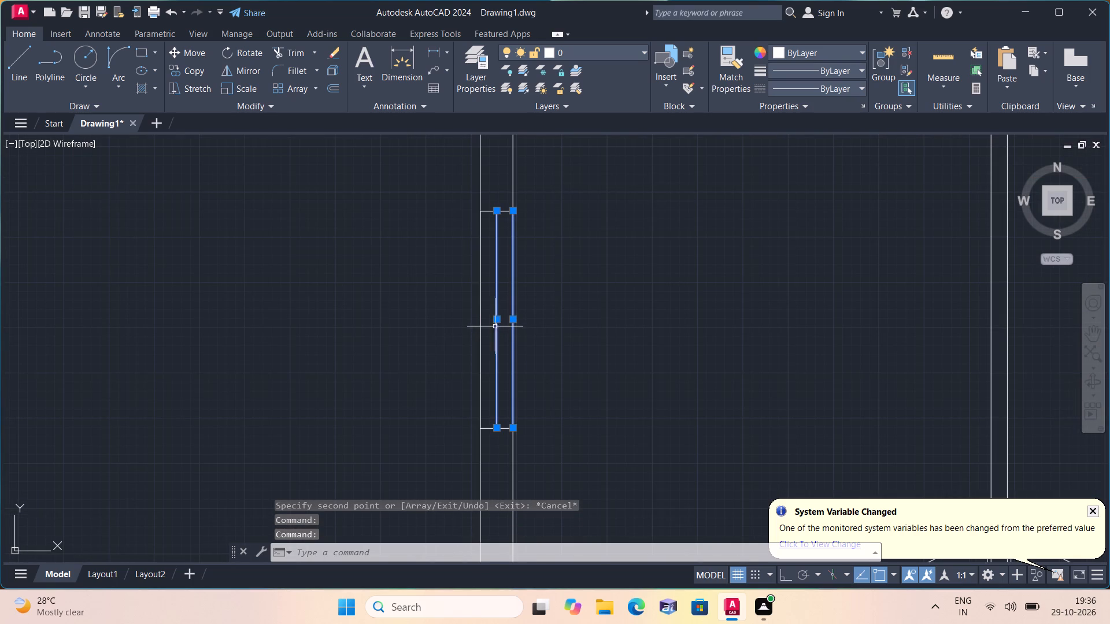
{"action": "left_click", "coordinate": [481, 321]}
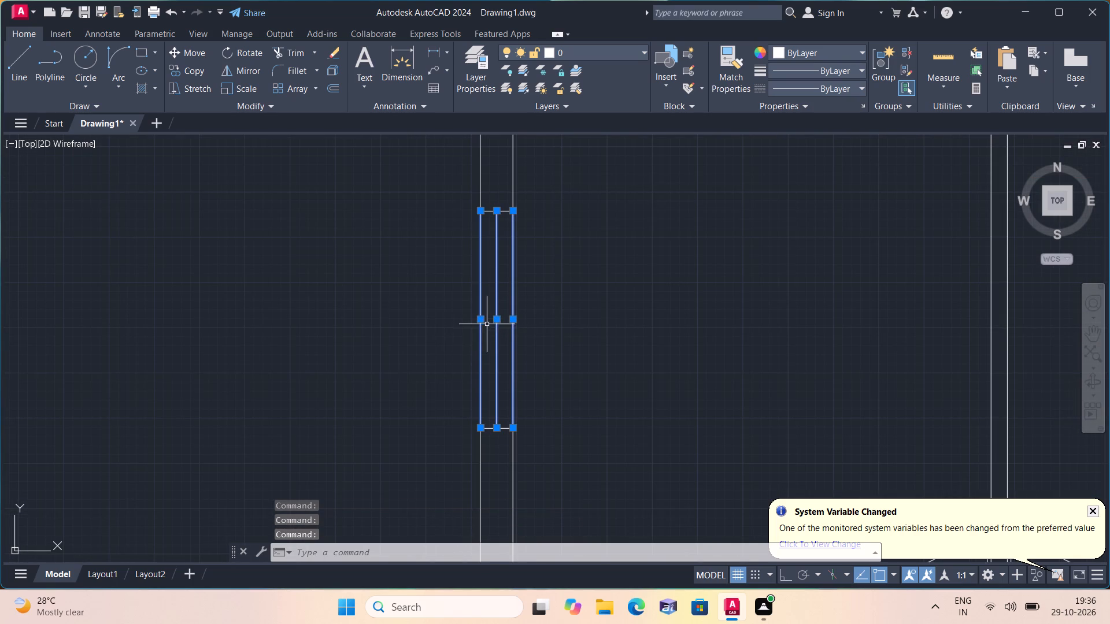
{"action": "scroll", "coordinate": [496, 389], "scroll_direction": "up", "scroll_amount": 2}
{"action": "left_click_drag", "start_coordinate": [513, 528], "coordinate": [509, 517]}
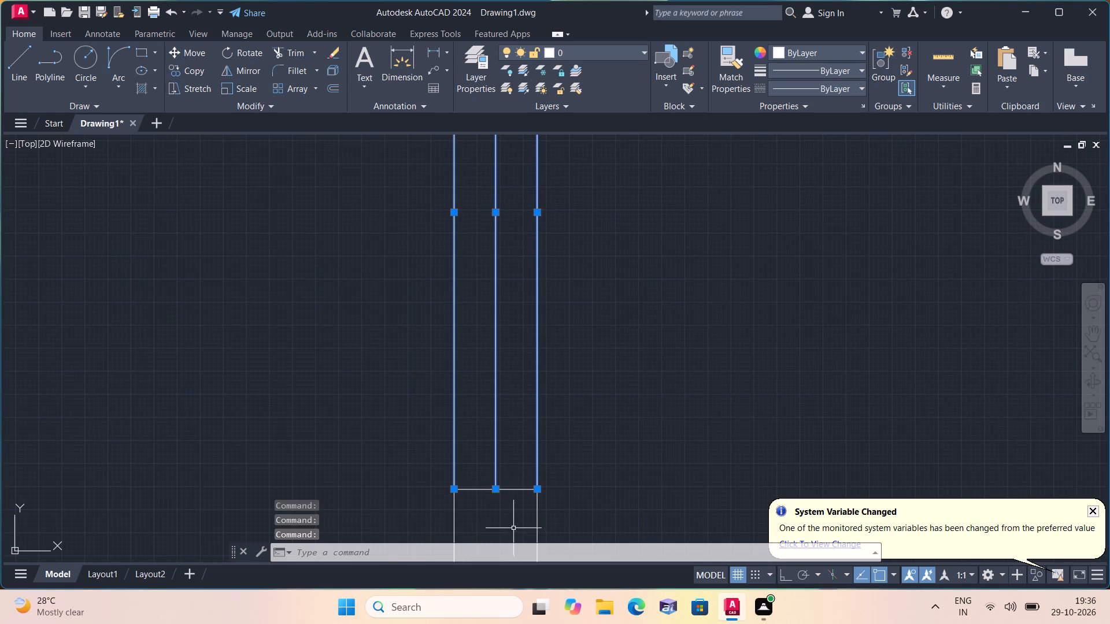
{"action": "left_click", "coordinate": [483, 449]}
{"action": "scroll", "coordinate": [488, 406], "scroll_direction": "down", "scroll_amount": 2}
{"action": "scroll", "coordinate": [495, 224], "scroll_direction": "up", "scroll_amount": 2}
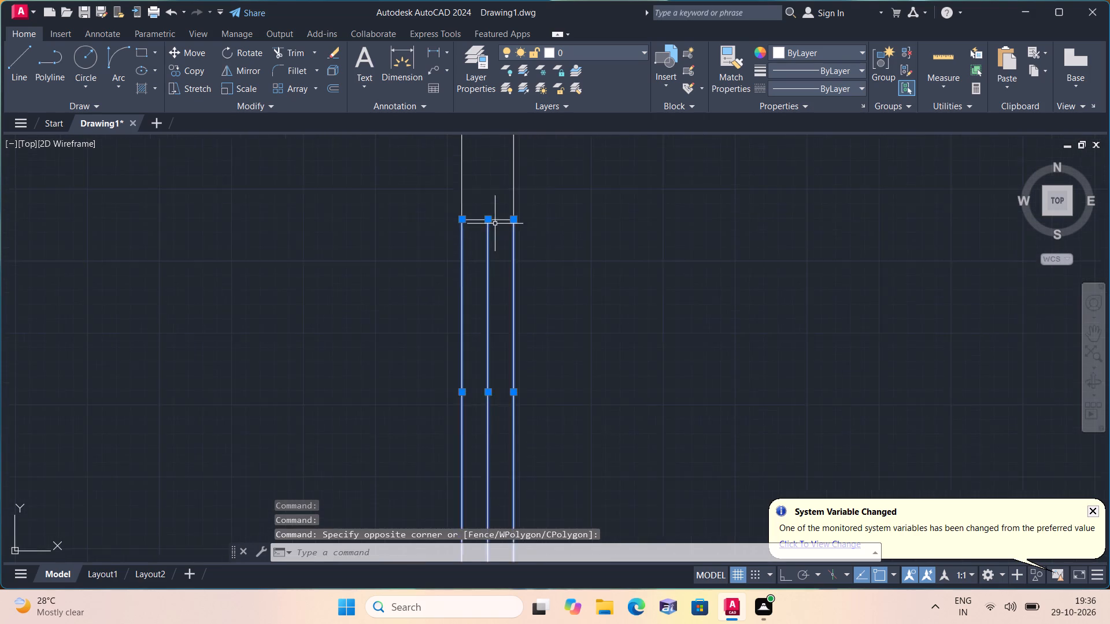
{"action": "left_click_drag", "start_coordinate": [497, 229], "coordinate": [487, 220]}
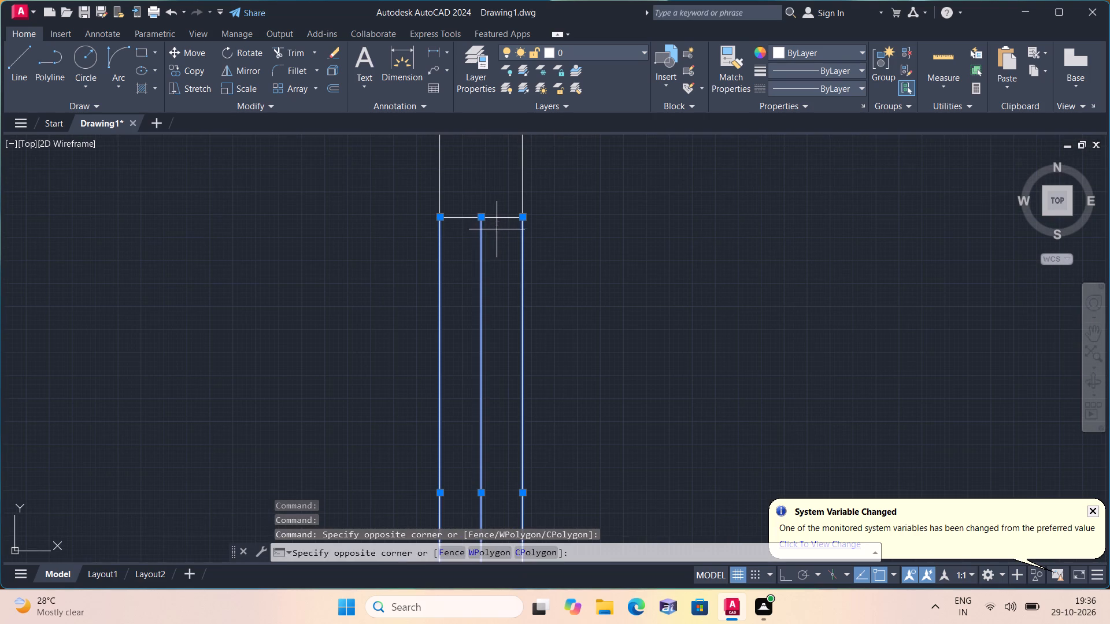
{"action": "left_click", "coordinate": [451, 189]}
{"action": "left_click", "coordinate": [194, 51]}
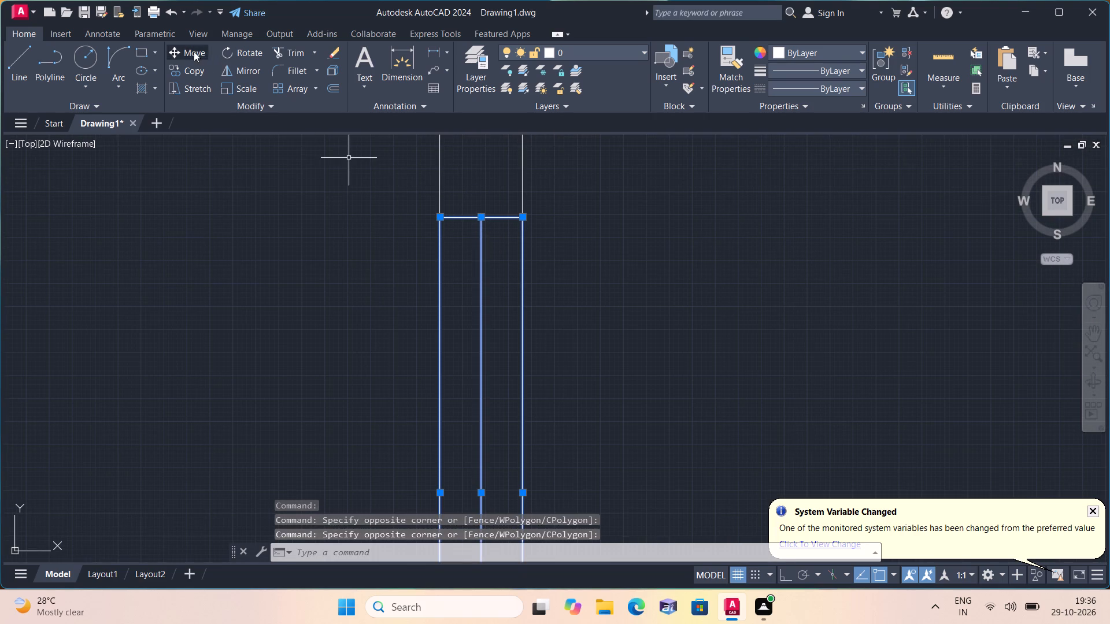
{"action": "key", "text": "F8"}
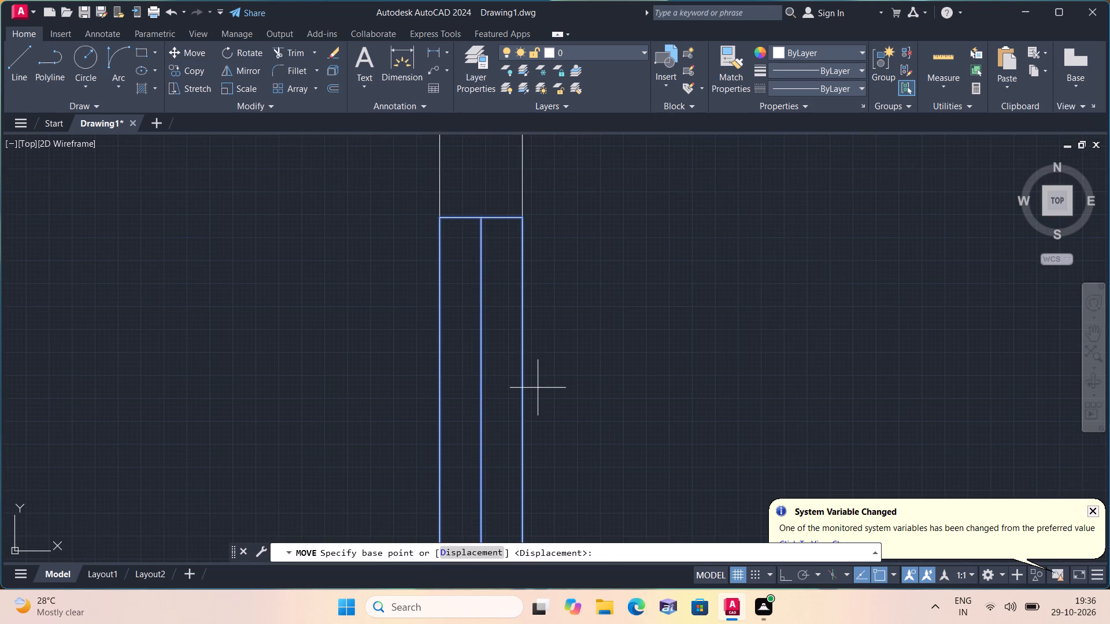
{"action": "scroll", "coordinate": [530, 471], "scroll_direction": "down", "scroll_amount": 2}
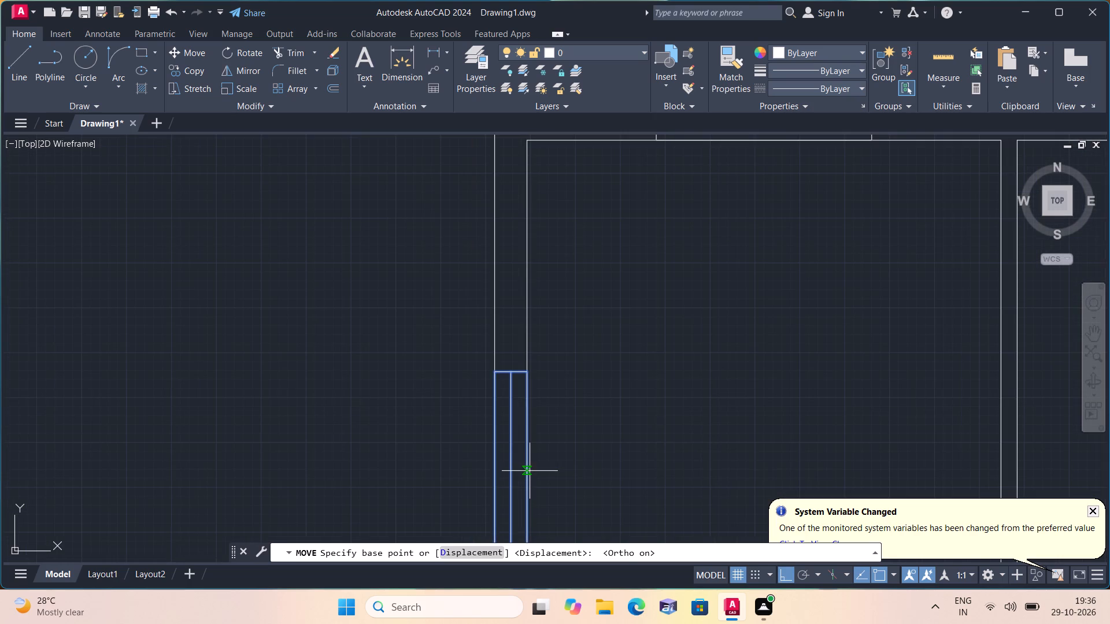
{"action": "middle_click_drag", "start_coordinate": [523, 467], "coordinate": [516, 406]}
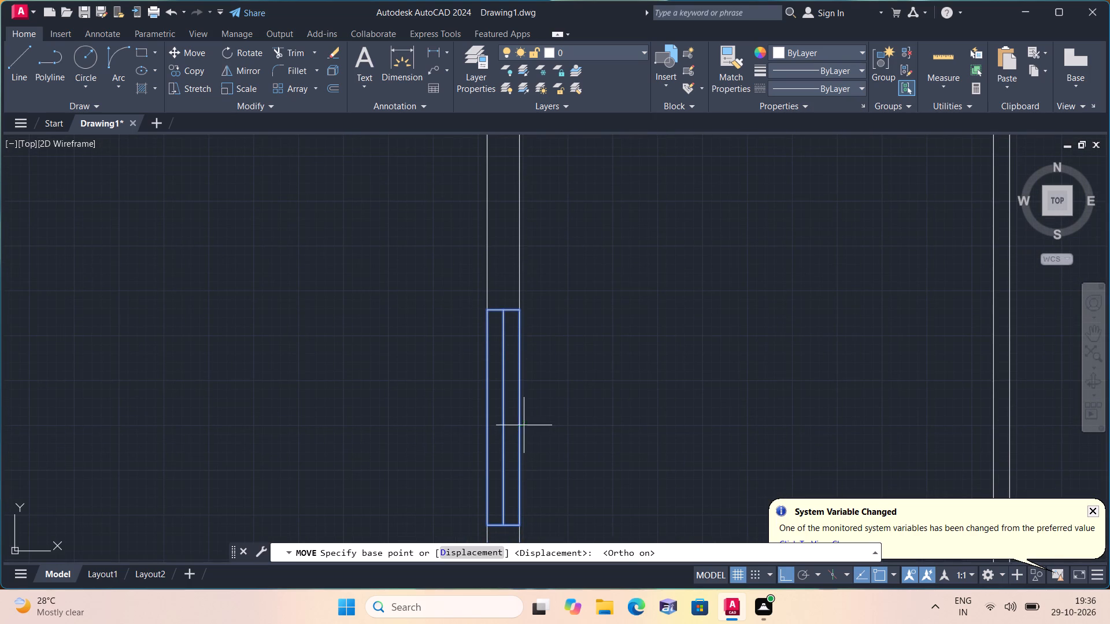
{"action": "left_click", "coordinate": [522, 418]}
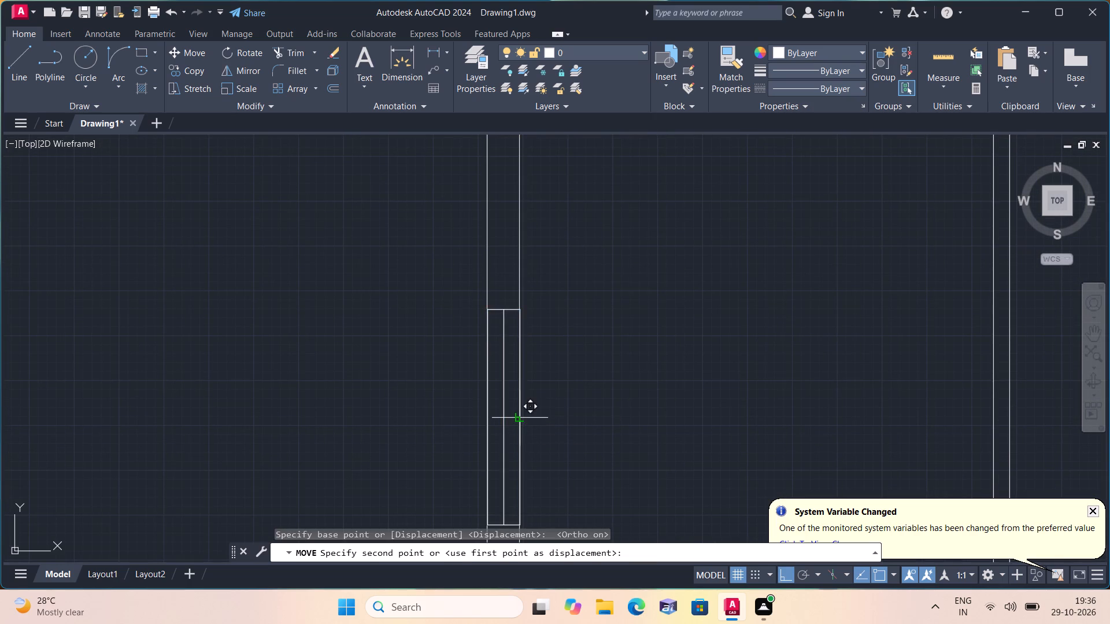
{"action": "middle_click_drag", "start_coordinate": [502, 300], "coordinate": [530, 427]}
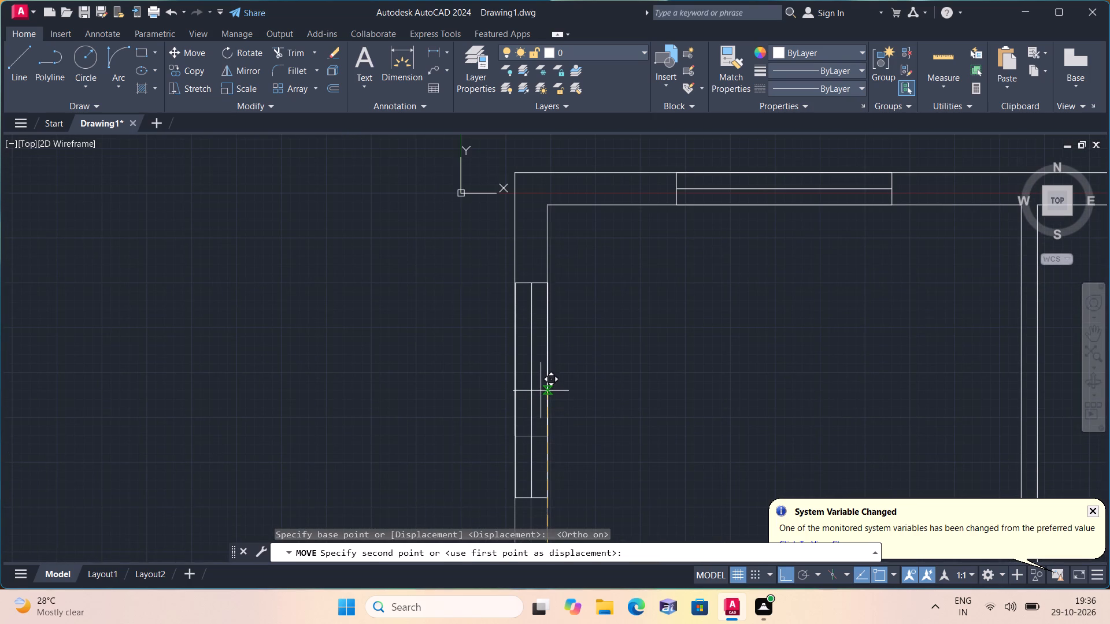
{"action": "left_click", "coordinate": [541, 366]}
{"action": "scroll", "coordinate": [554, 366], "scroll_direction": "down", "scroll_amount": 2}
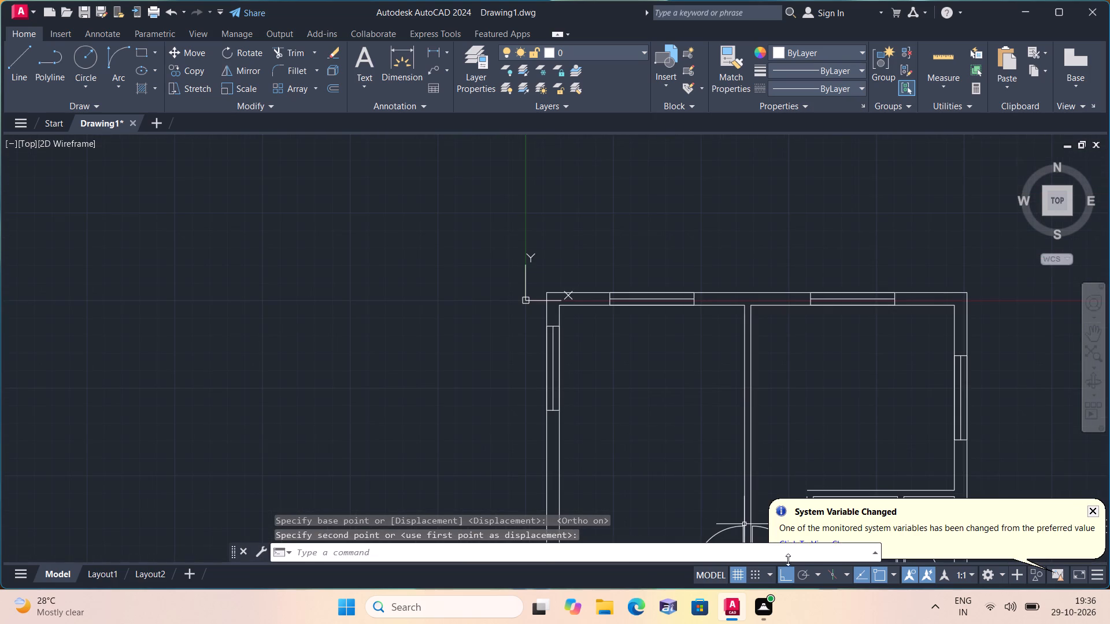
With Ortho off, move the loose vertical window by its right midpoint into the left outer wall, at the lower part of the top-left room.
{"action": "key", "text": "F8"}
{"action": "middle_click_drag", "start_coordinate": [753, 509], "coordinate": [604, 319]}
{"action": "scroll", "coordinate": [604, 319], "scroll_direction": "down", "scroll_amount": 1}
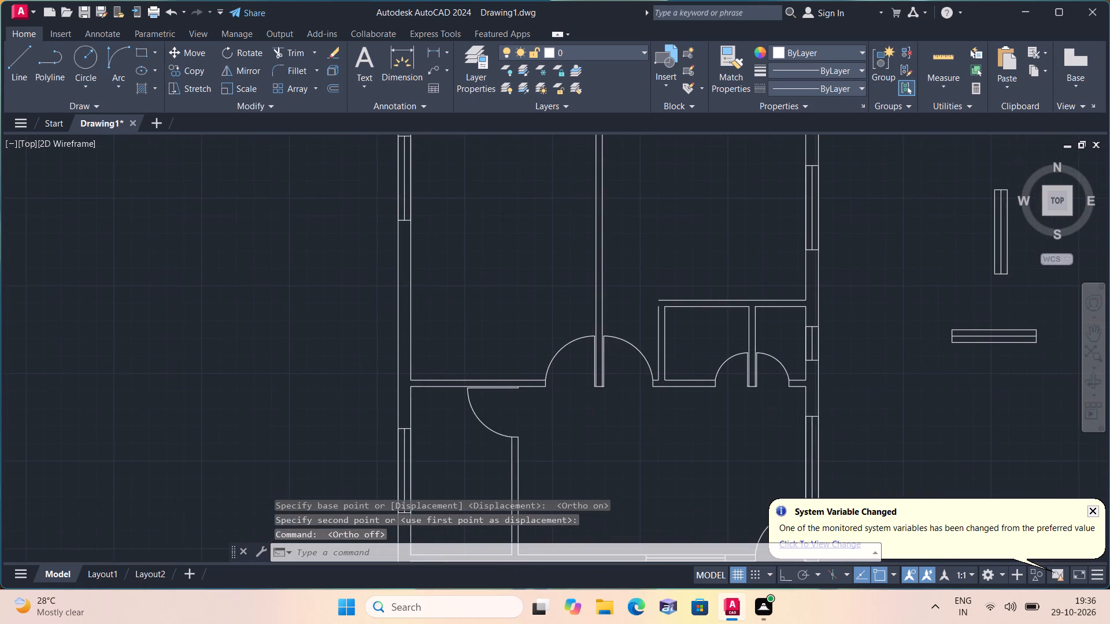
{"action": "left_click_drag", "start_coordinate": [872, 301], "coordinate": [863, 289]}
{"action": "left_click", "coordinate": [827, 194]}
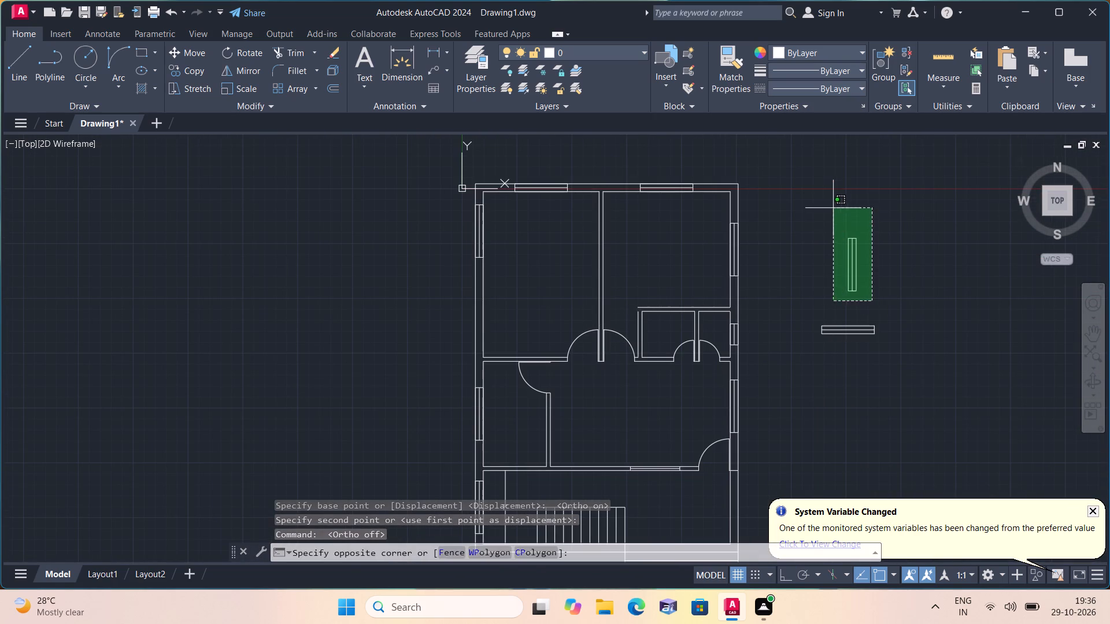
{"action": "left_click", "coordinate": [197, 53]}
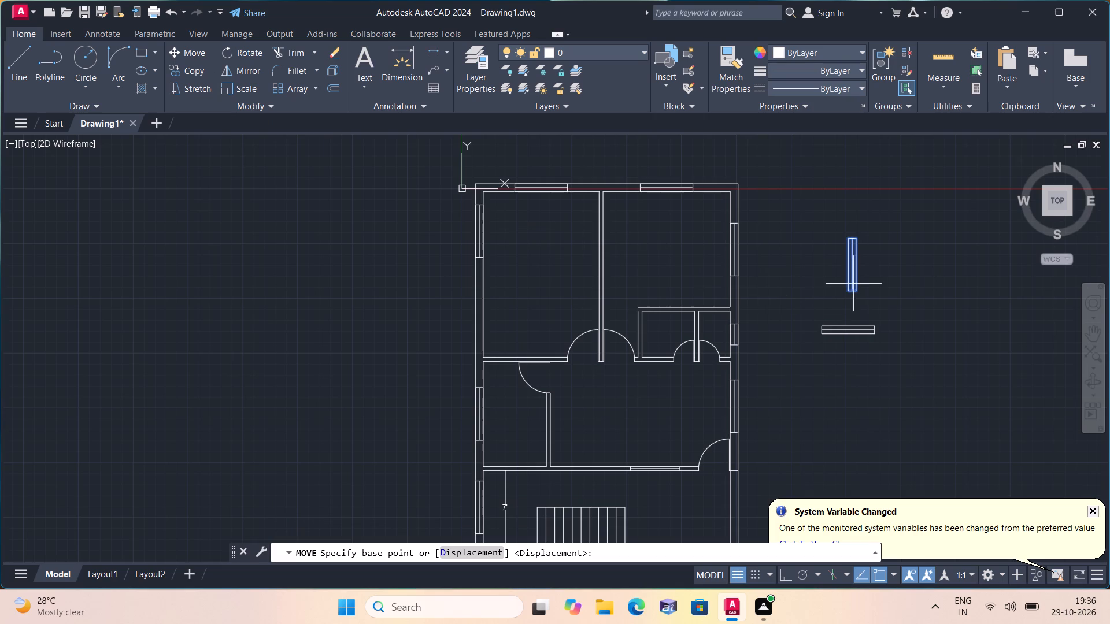
{"action": "left_click", "coordinate": [860, 268]}
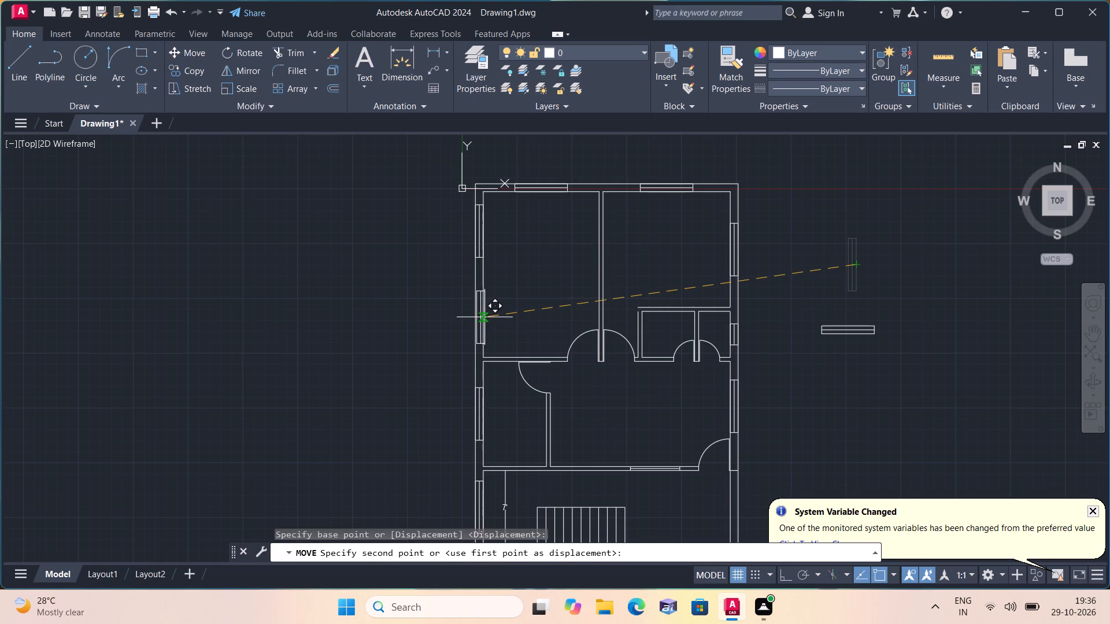
{"action": "left_click", "coordinate": [484, 317]}
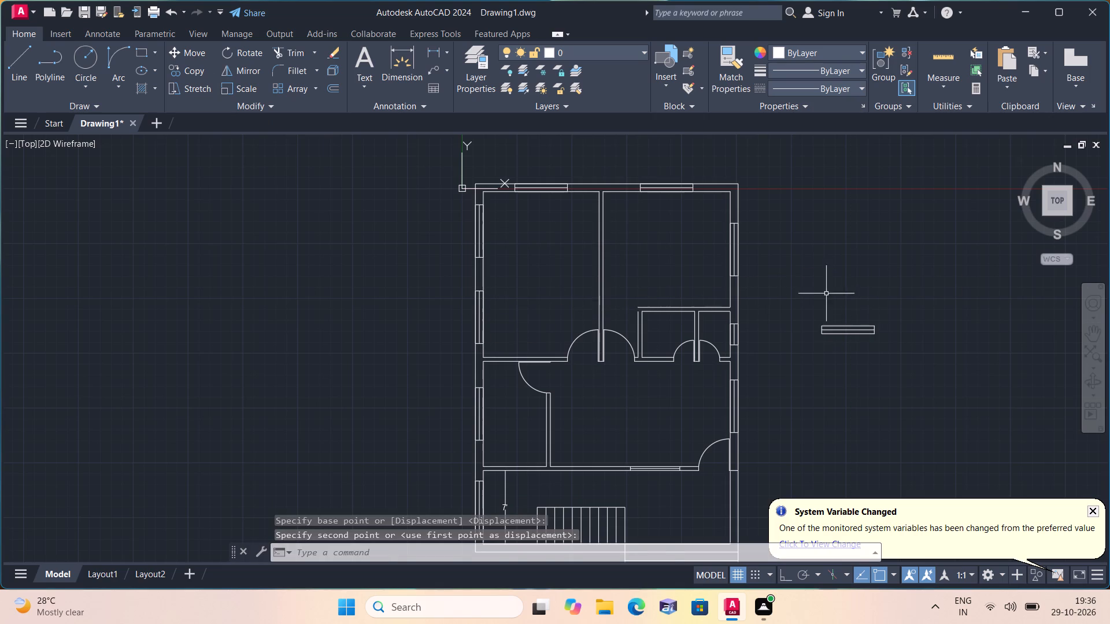
Delete the leftover loose horizontal window beside the plan.
{"action": "left_click_drag", "start_coordinate": [783, 287], "coordinate": [789, 300]}
{"action": "left_click", "coordinate": [897, 358]}
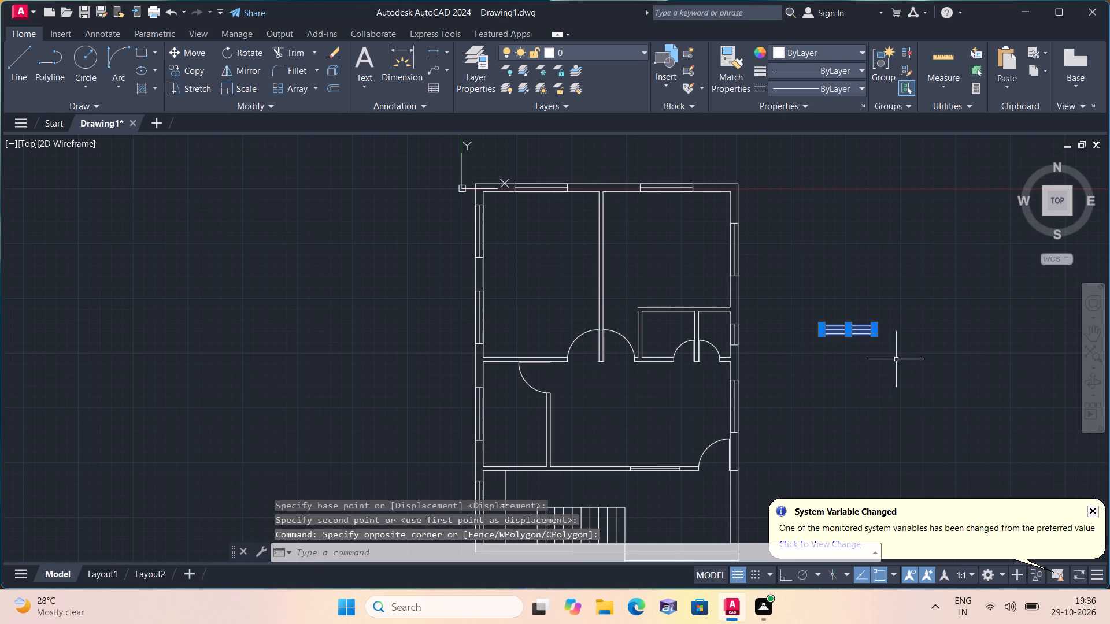
{"action": "key", "text": "Delete"}
Add a multiline text label reading ROOM with 11'X15'-9" on the second line inside the top-left room.
{"action": "middle_click_drag", "start_coordinate": [709, 410], "coordinate": [604, 351]}
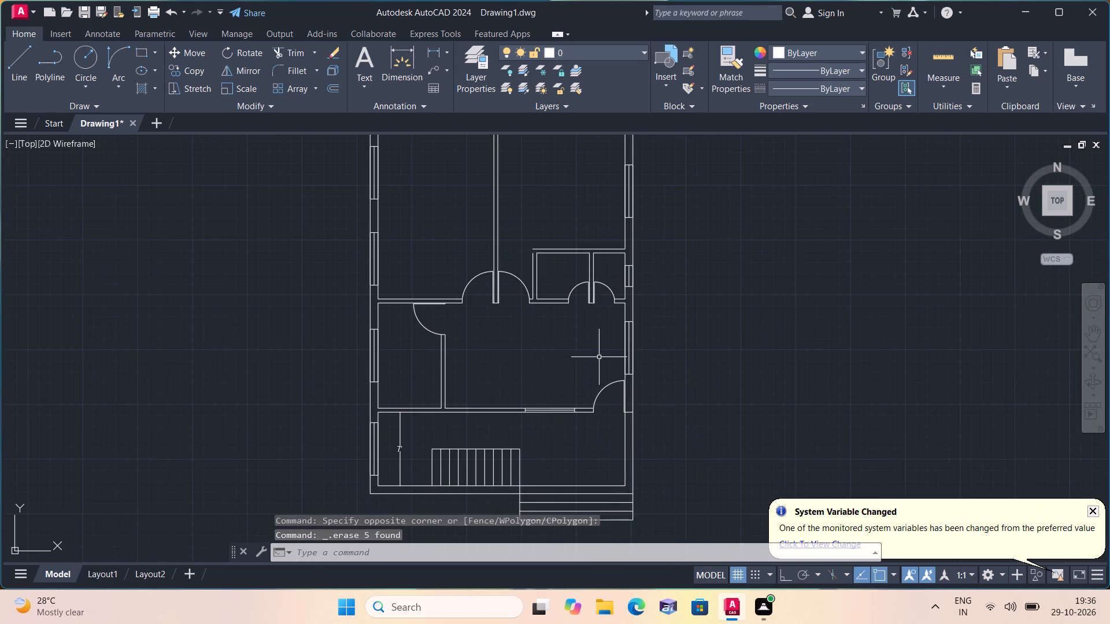
{"action": "type", "text": "mt"}
{"action": "key", "text": "space"}
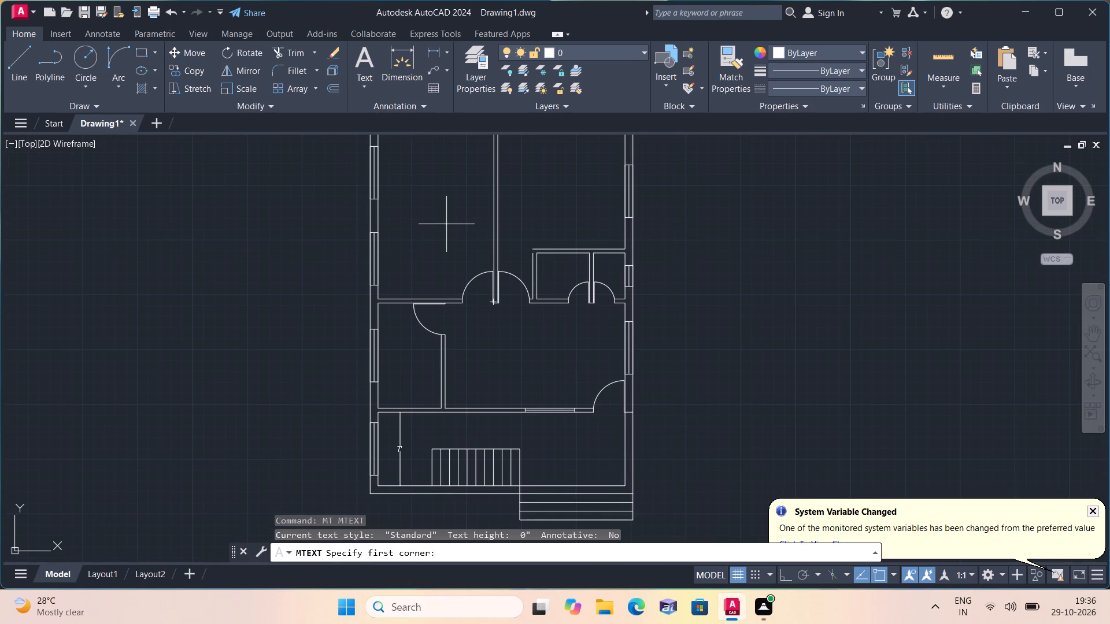
{"action": "middle_click_drag", "start_coordinate": [449, 233], "coordinate": [475, 269]}
{"action": "triple_click", "coordinate": [443, 282]}
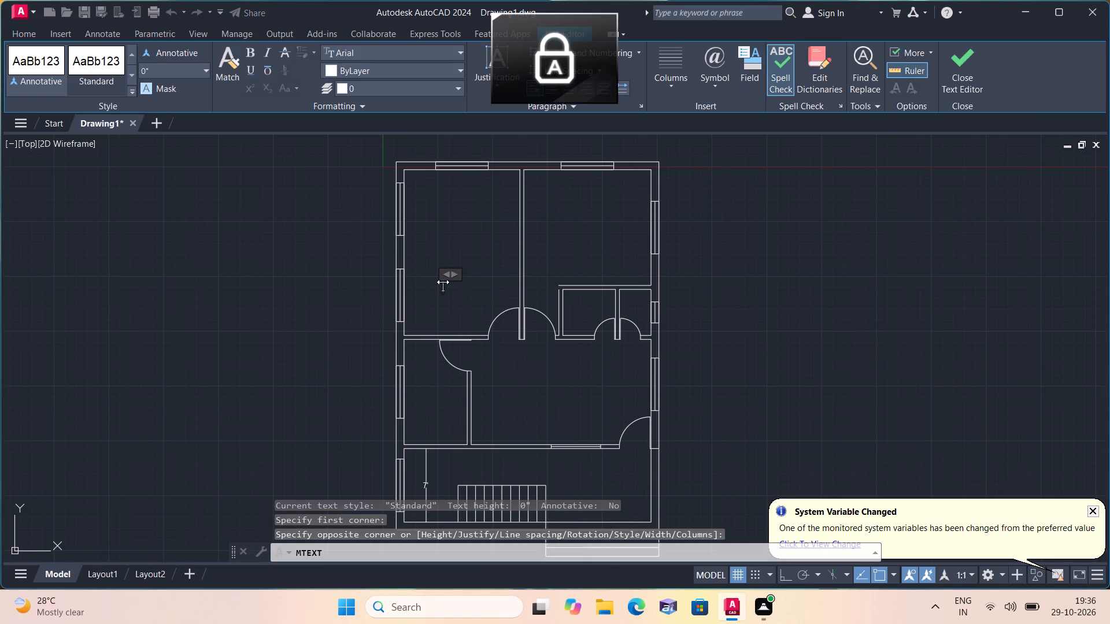
{"action": "type", "text": "ROOM"}
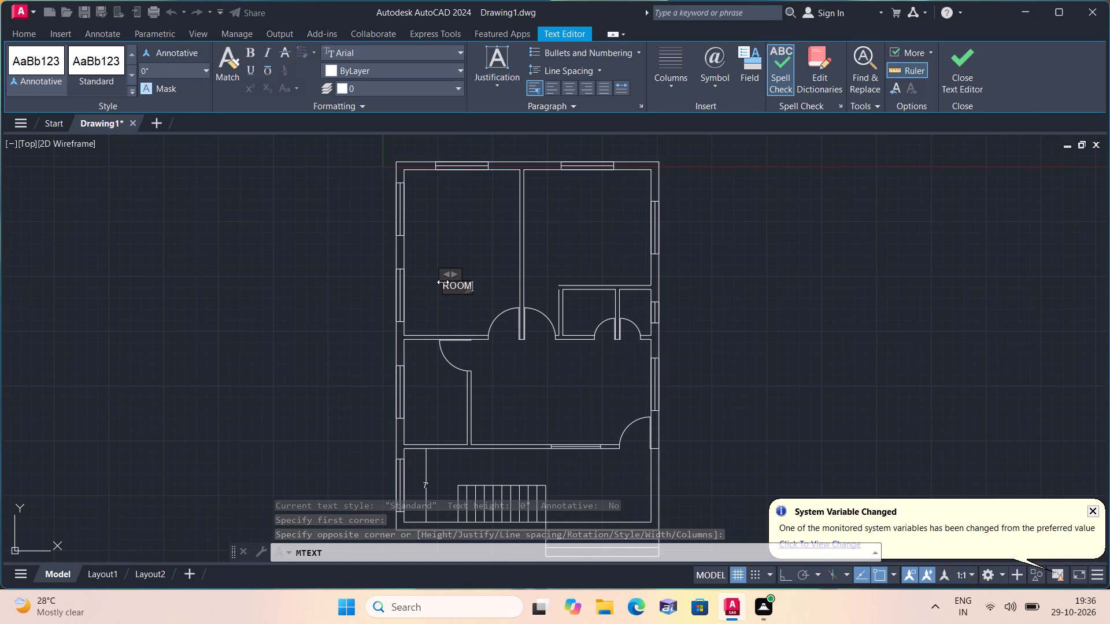
{"action": "key", "text": "Return"}
{"action": "type", "text": "11'"}
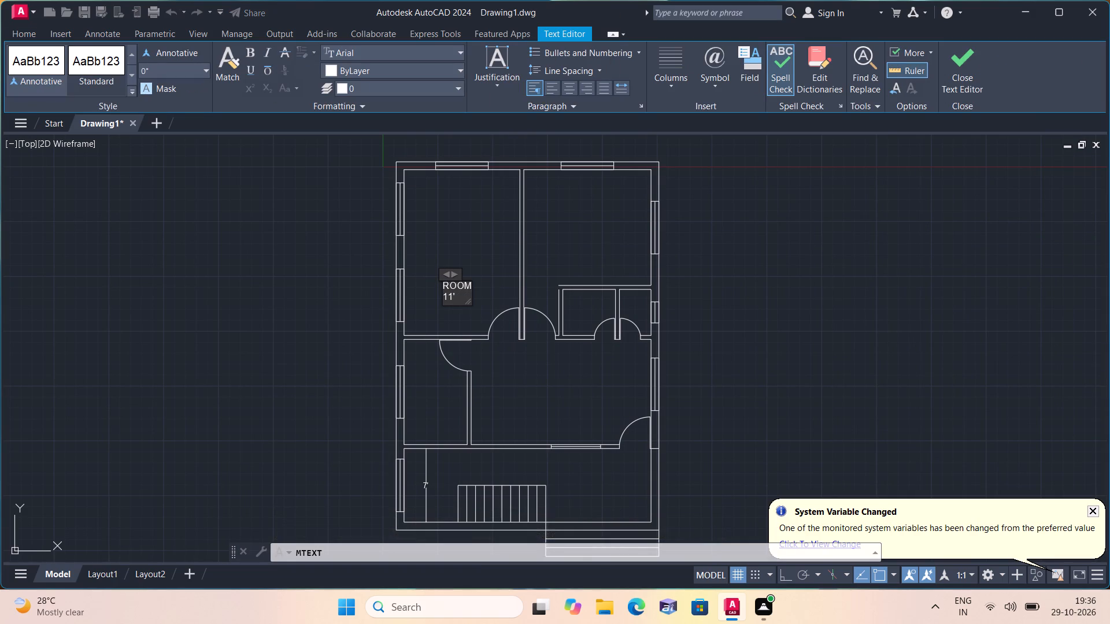
{"action": "key", "text": "x"}
{"action": "type", "text": "15'-9\""}
{"action": "left_click", "coordinate": [451, 259]}
Add a multiline text label reading ROOM with 12'-1"X11' on the second line inside the top-right room.
{"action": "key", "text": "space"}
{"action": "triple_click", "coordinate": [552, 255]}
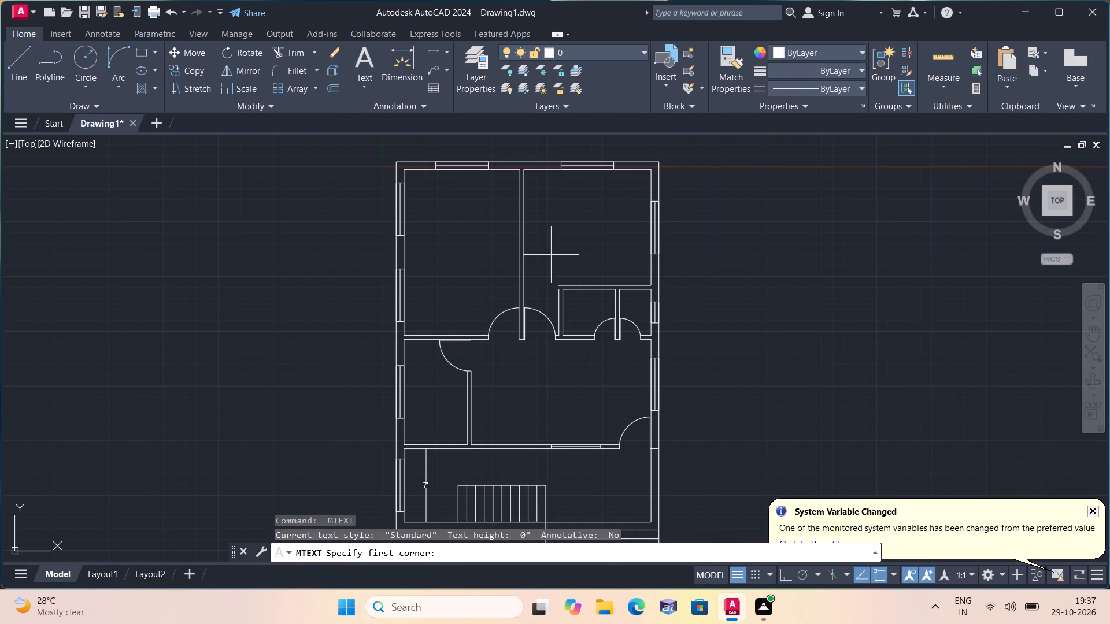
{"action": "left_click", "coordinate": [554, 257]}
{"action": "type", "text": "ROOM"}
{"action": "key", "text": "Return"}
{"action": "type", "text": "12'-1\""}
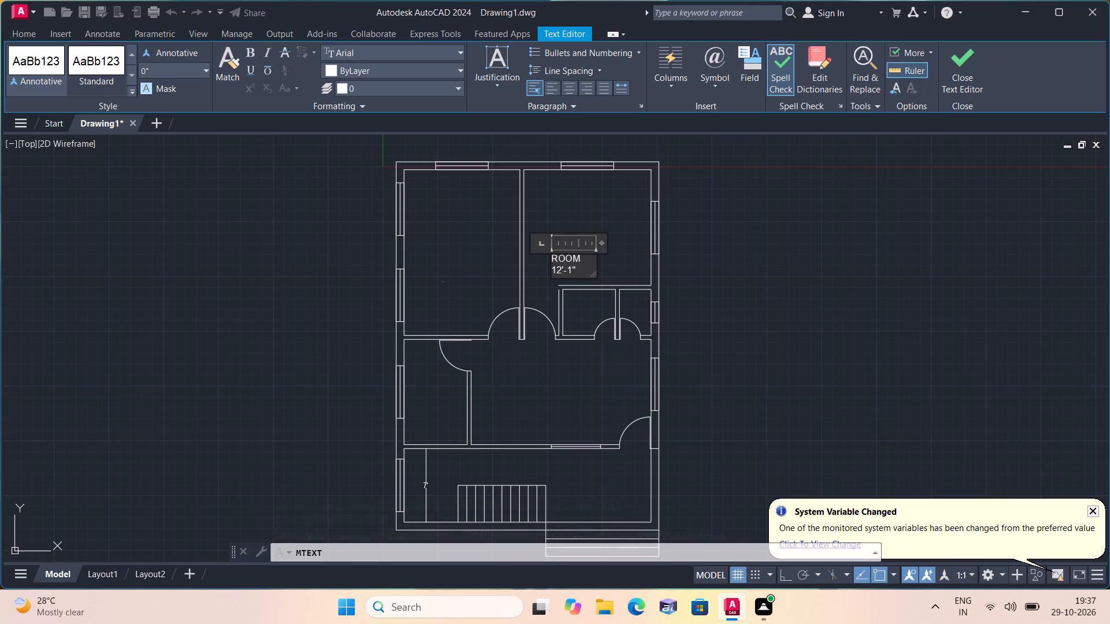
{"action": "key", "text": "x"}
{"action": "type", "text": "11'"}
{"action": "left_click", "coordinate": [554, 355]}
Add a multiline text label reading KITCHEN with 6'X10' below it in the small room on the plan's left side.
{"action": "key", "text": "space"}
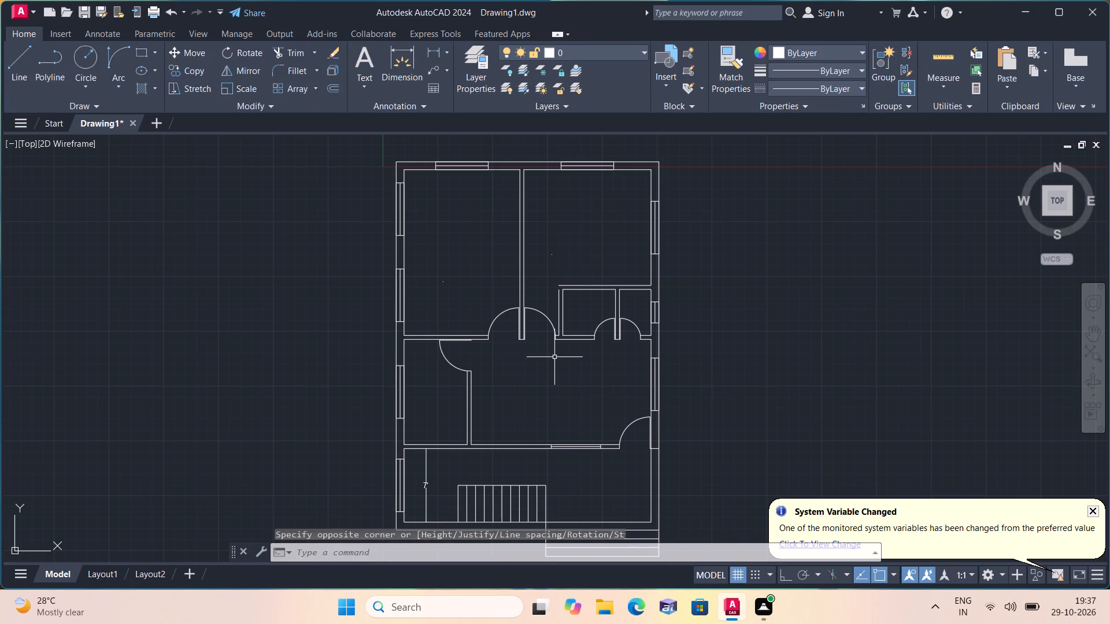
{"action": "triple_click", "coordinate": [428, 396]}
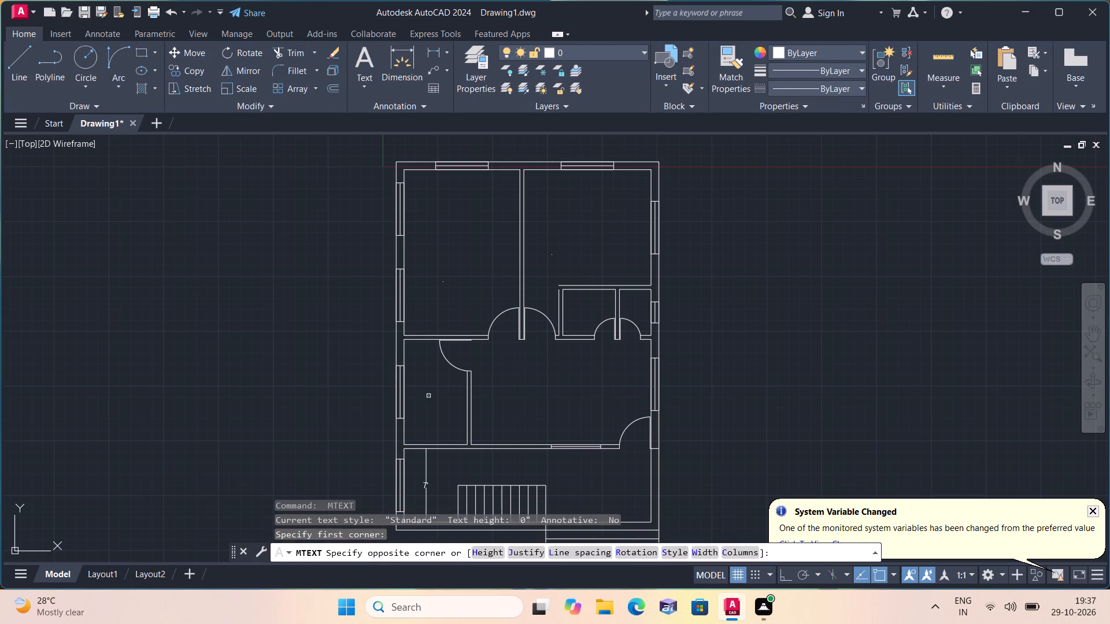
{"action": "type", "text": "KITCHEN"}
{"action": "key", "text": "Return"}
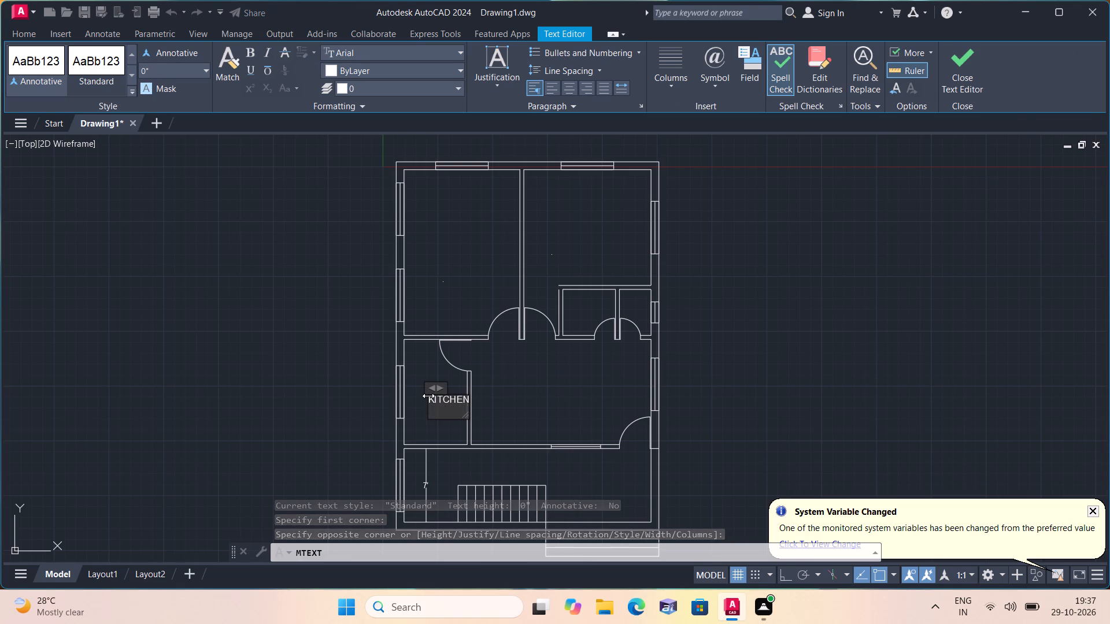
{"action": "type", "text": "6'"}
{"action": "type", "text": "X10'"}
{"action": "left_click", "coordinate": [506, 380]}
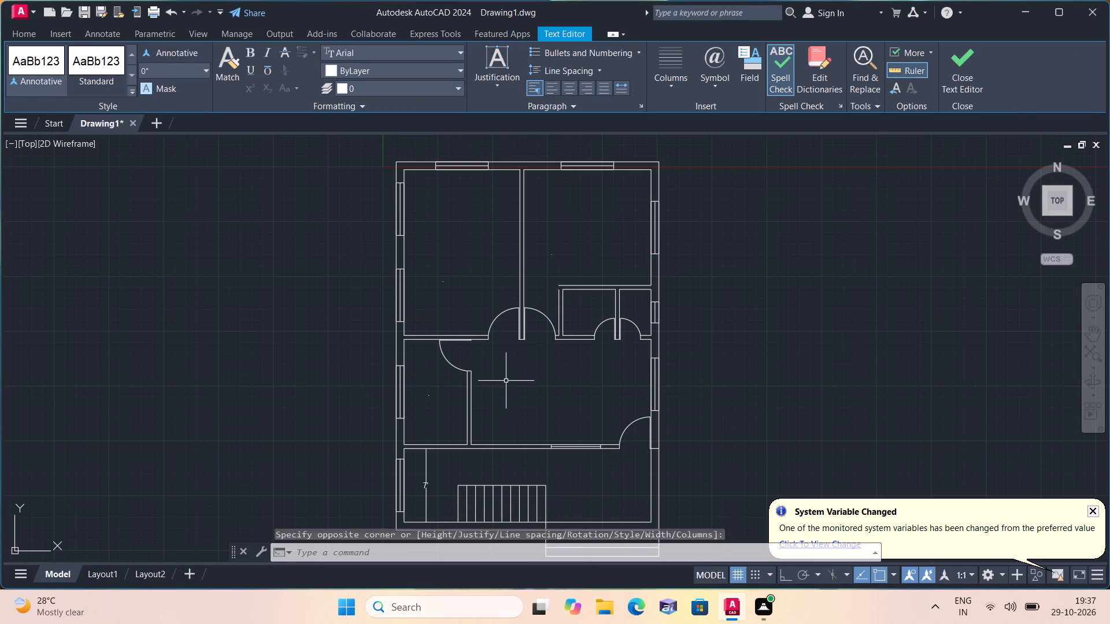
Add a multiline text label reading HALL with 17'-1"X10' below it in the large central space.
{"action": "key", "text": "space"}
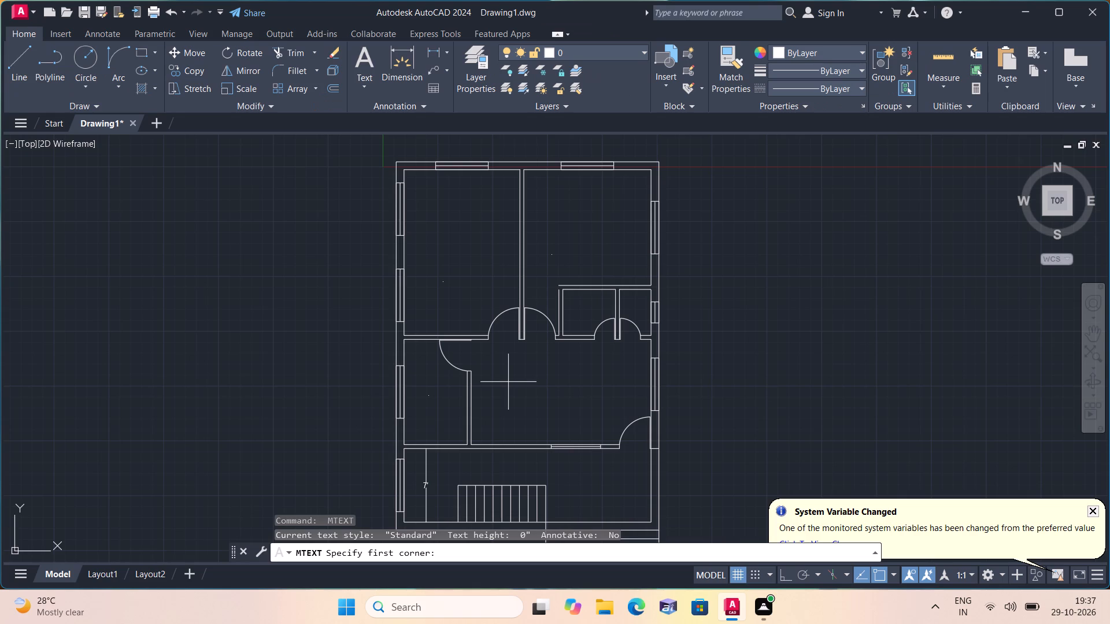
{"action": "triple_click", "coordinate": [563, 380]}
{"action": "type", "text": "HA"}
{"action": "type", "text": "LL"}
{"action": "key", "text": "Return"}
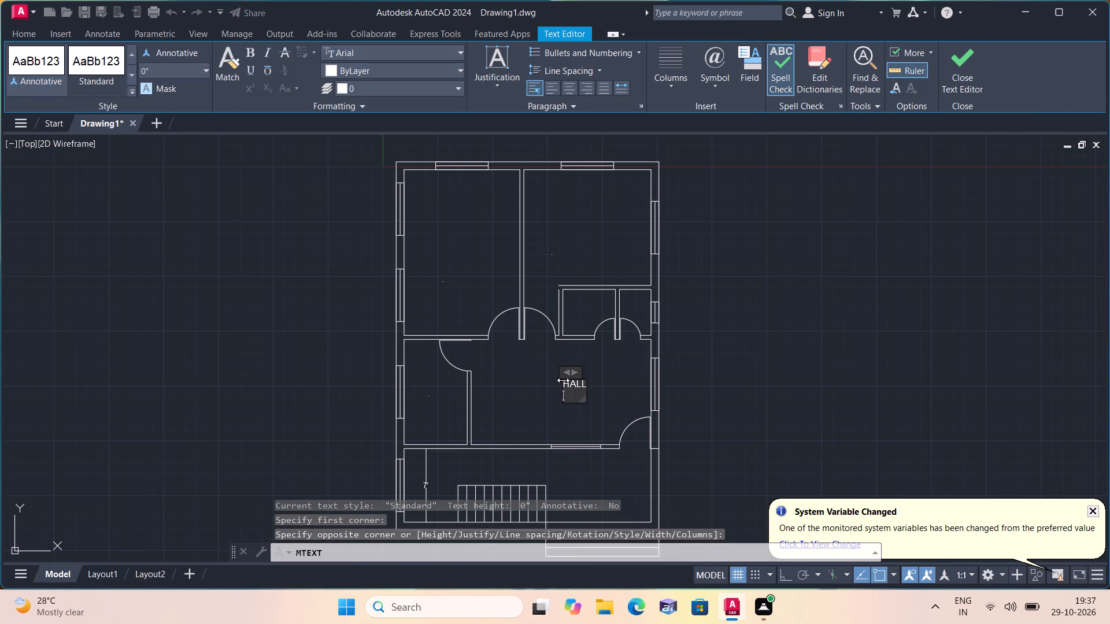
{"action": "type", "text": "17'-1\""}
{"action": "key", "text": "x"}
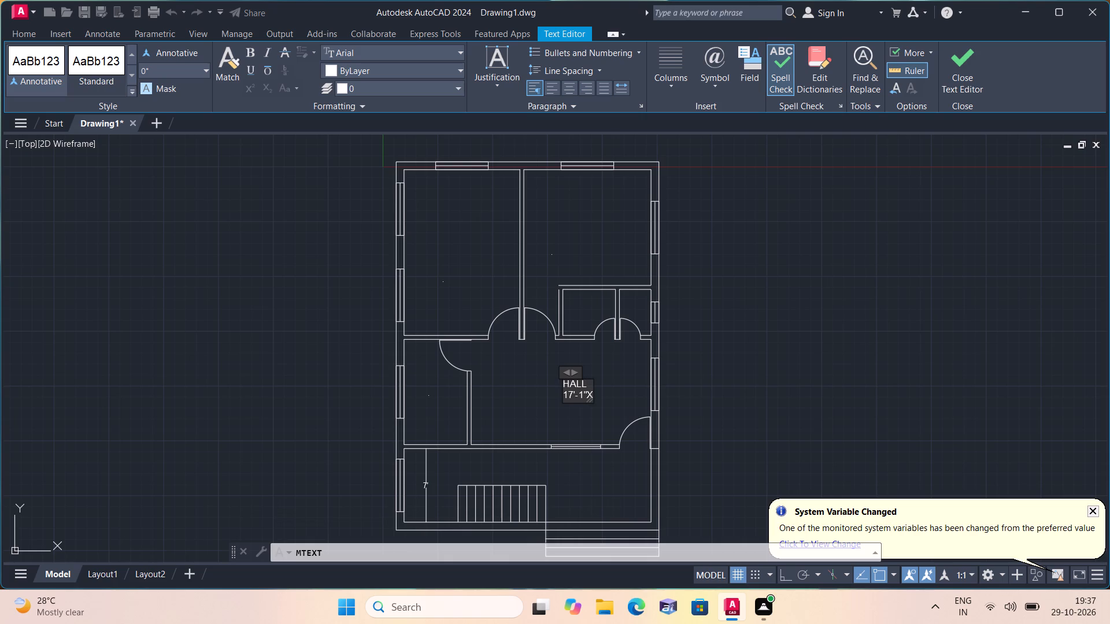
{"action": "type", "text": "10'"}
{"action": "left_click", "coordinate": [529, 356]}
Add a multiline text label reading BATH with 5'X4' below it in the wider of the two small compartments.
{"action": "scroll", "coordinate": [595, 310], "scroll_direction": "up", "scroll_amount": 2}
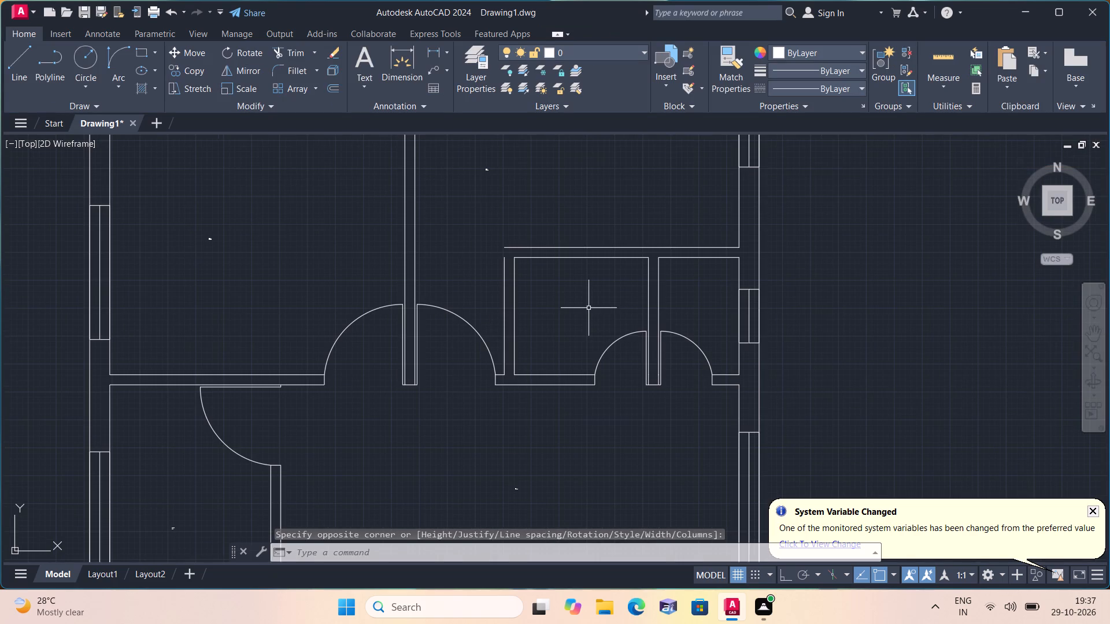
{"action": "key", "text": "space"}
{"action": "triple_click", "coordinate": [579, 296]}
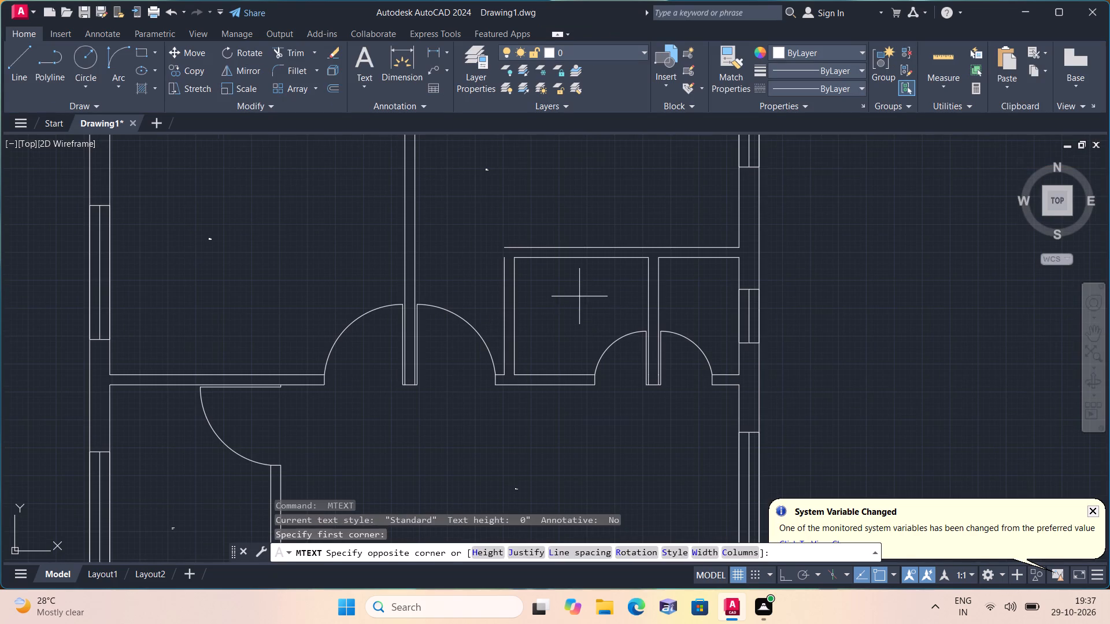
{"action": "left_click", "coordinate": [579, 296]}
{"action": "type", "text": "BS"}
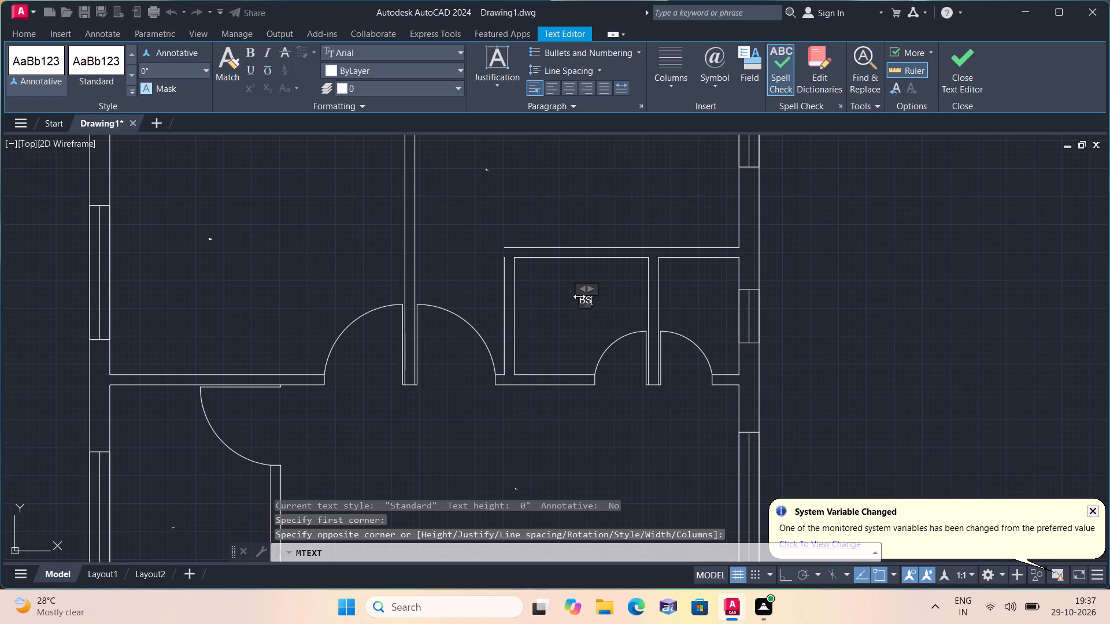
{"action": "key", "text": "BackSpace"}
{"action": "type", "text": "AT"}
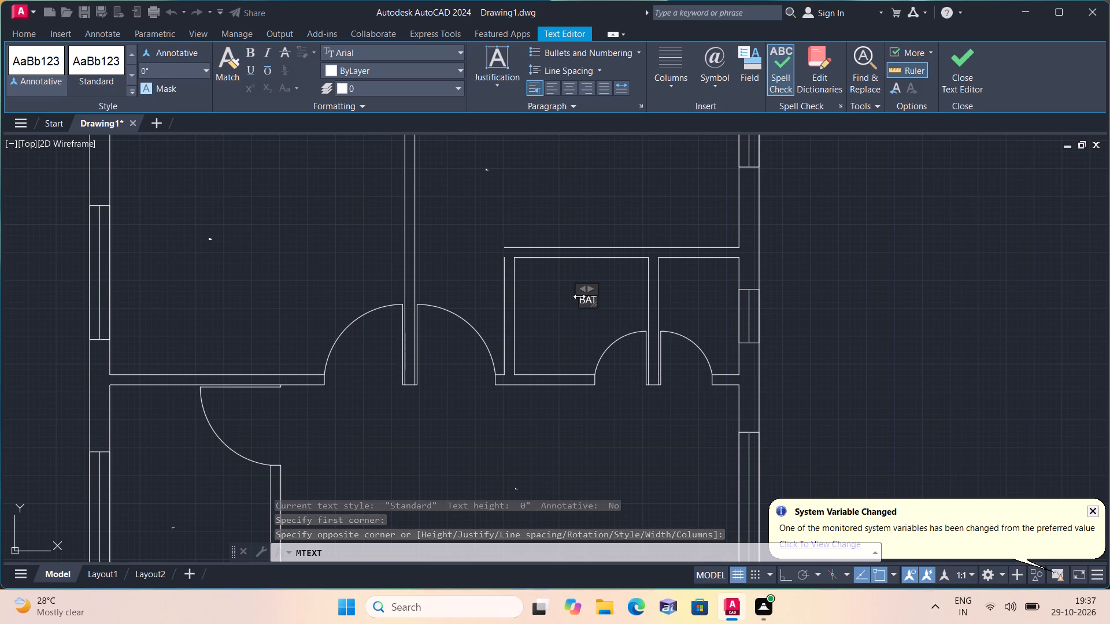
{"action": "key", "text": "h"}
{"action": "key", "text": "Return"}
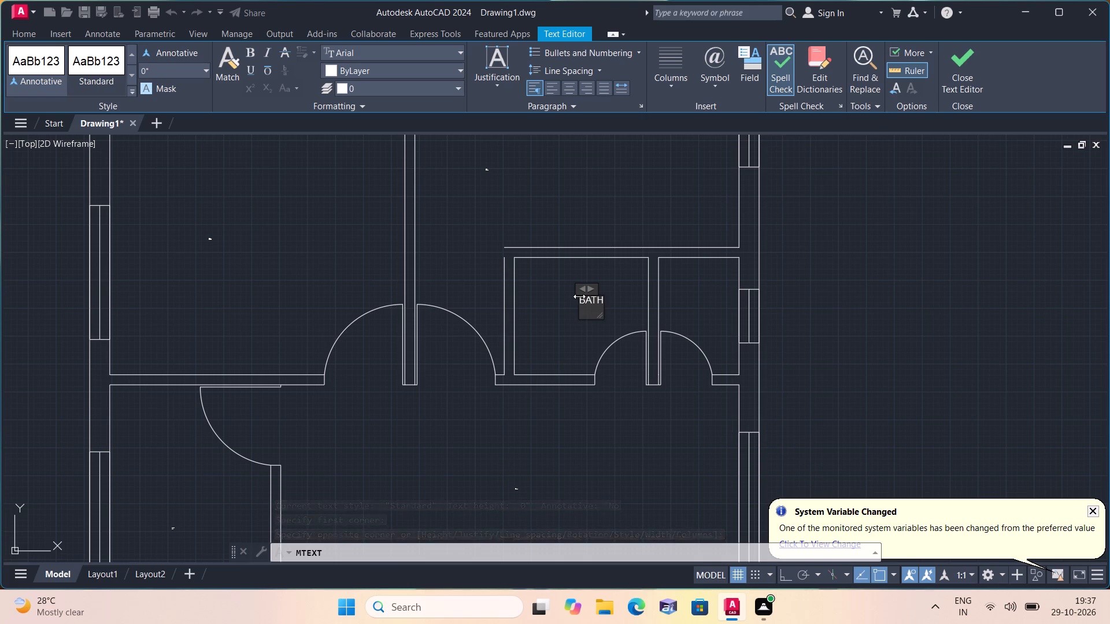
{"action": "type", "text": "5'X4'"}
{"action": "left_click", "coordinate": [690, 303]}
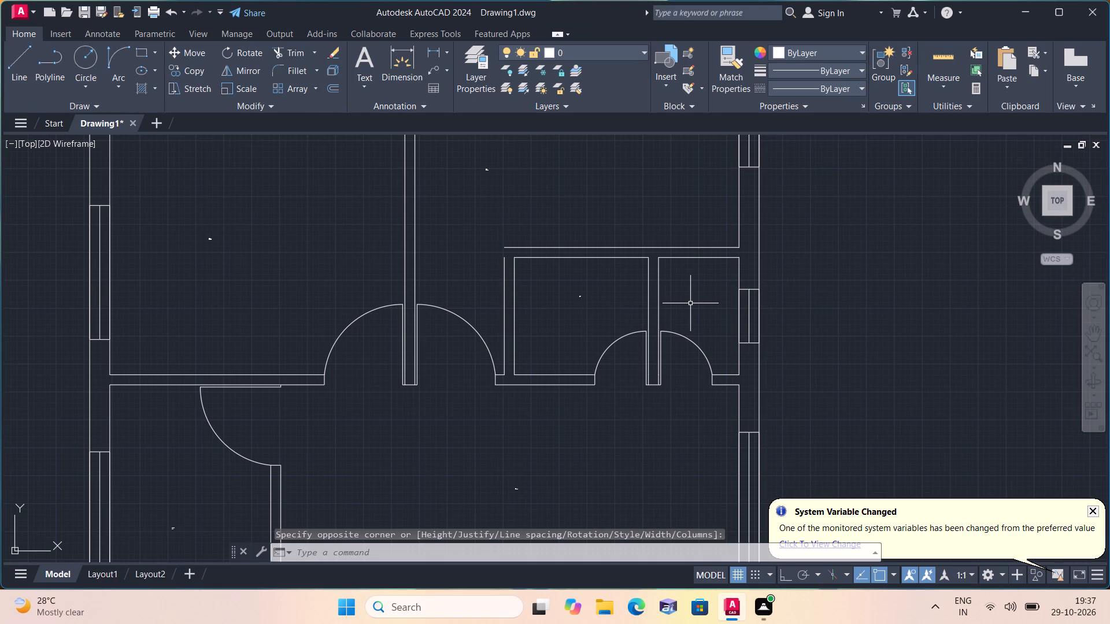
Add a multiline text label reading TOI with 3'X4' below it in the narrow compartment beside the bath.
{"action": "key", "text": "space"}
{"action": "triple_click", "coordinate": [690, 303]}
{"action": "left_click", "coordinate": [690, 303]}
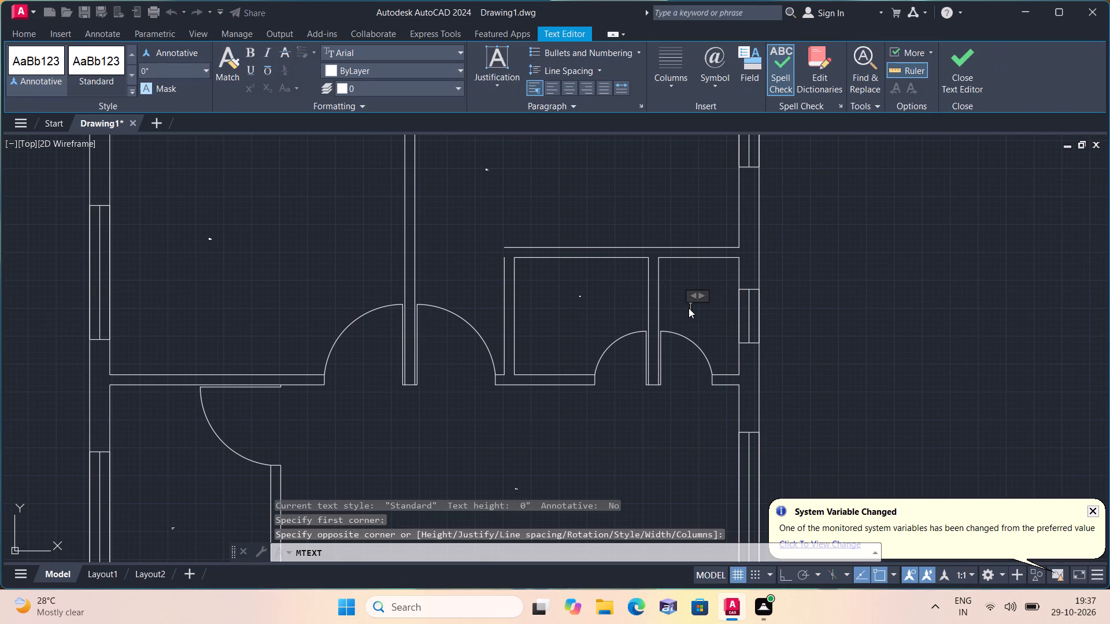
{"action": "type", "text": "TOI"}
{"action": "key", "text": "Return"}
{"action": "type", "text": "3'X4'"}
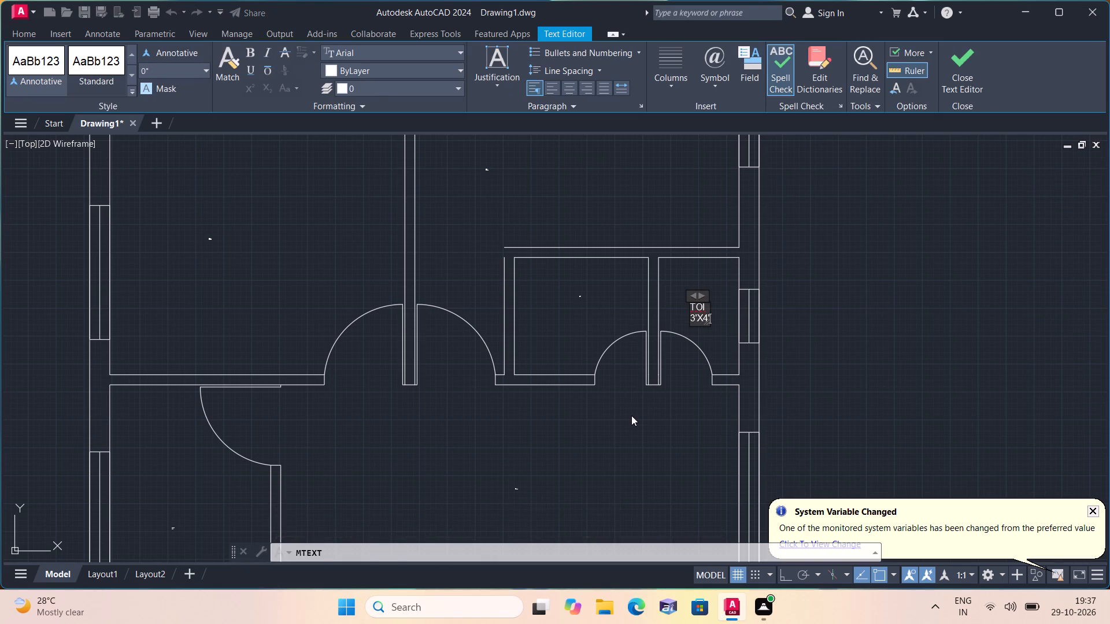
{"action": "left_click", "coordinate": [631, 418]}
Add a multiline text label reading VARANDAH with 10'X7' below it in the space between the staircase and the right outer wall.
{"action": "middle_click_drag", "start_coordinate": [631, 419], "coordinate": [582, 226]}
{"action": "scroll", "coordinate": [612, 372], "scroll_direction": "down", "scroll_amount": 1}
{"action": "scroll", "coordinate": [582, 226], "scroll_direction": "down", "scroll_amount": 1}
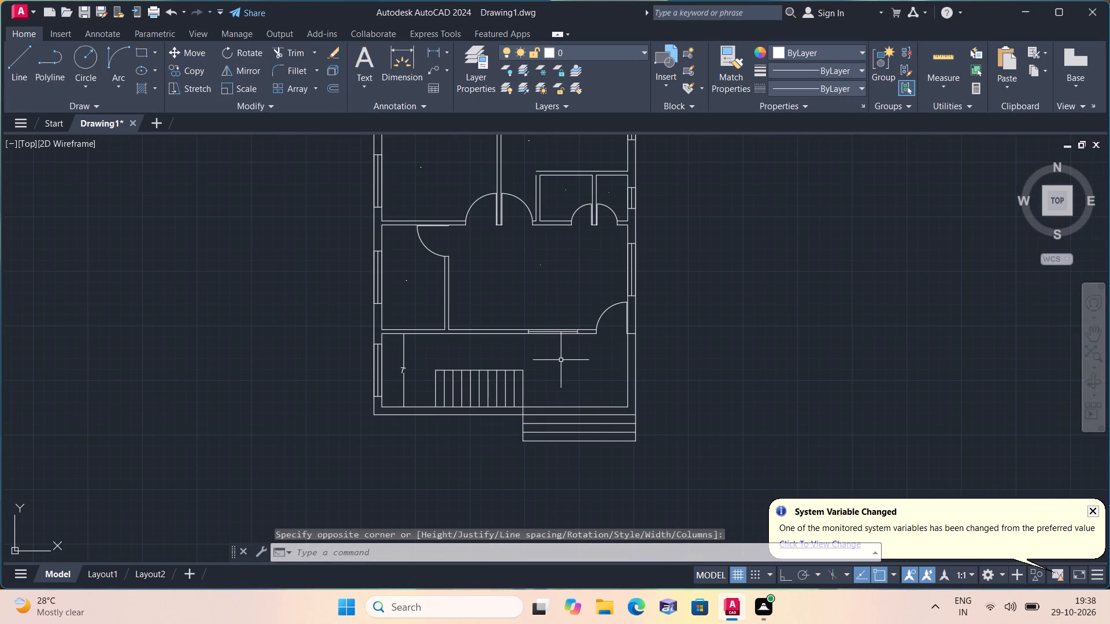
{"action": "key", "text": "space"}
{"action": "triple_click", "coordinate": [561, 360]}
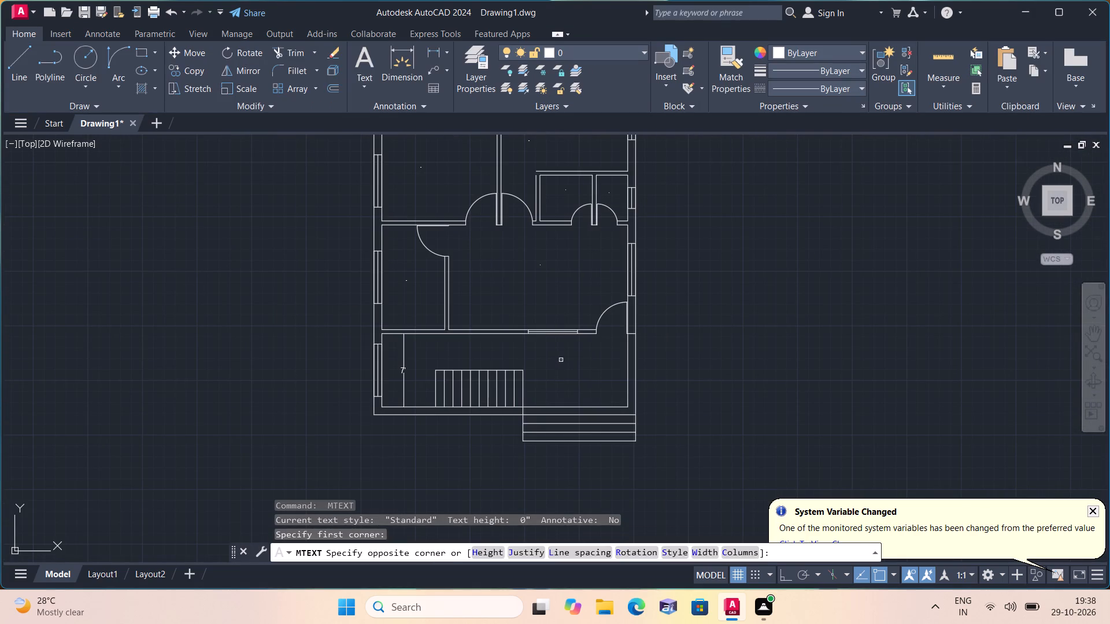
{"action": "left_click", "coordinate": [561, 360]}
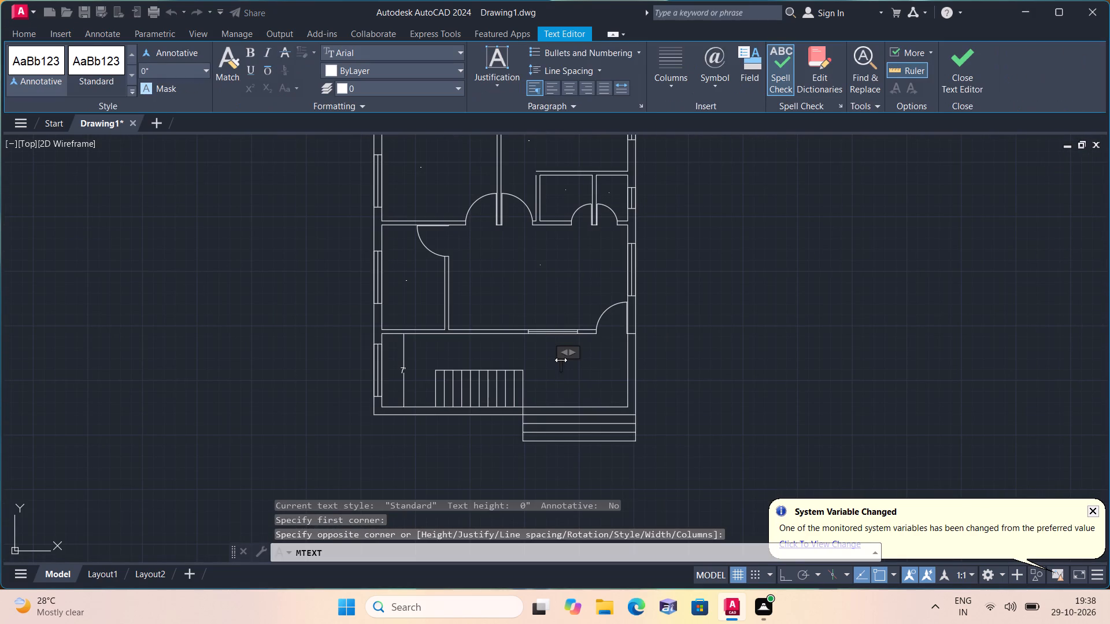
{"action": "type", "text": "VARA"}
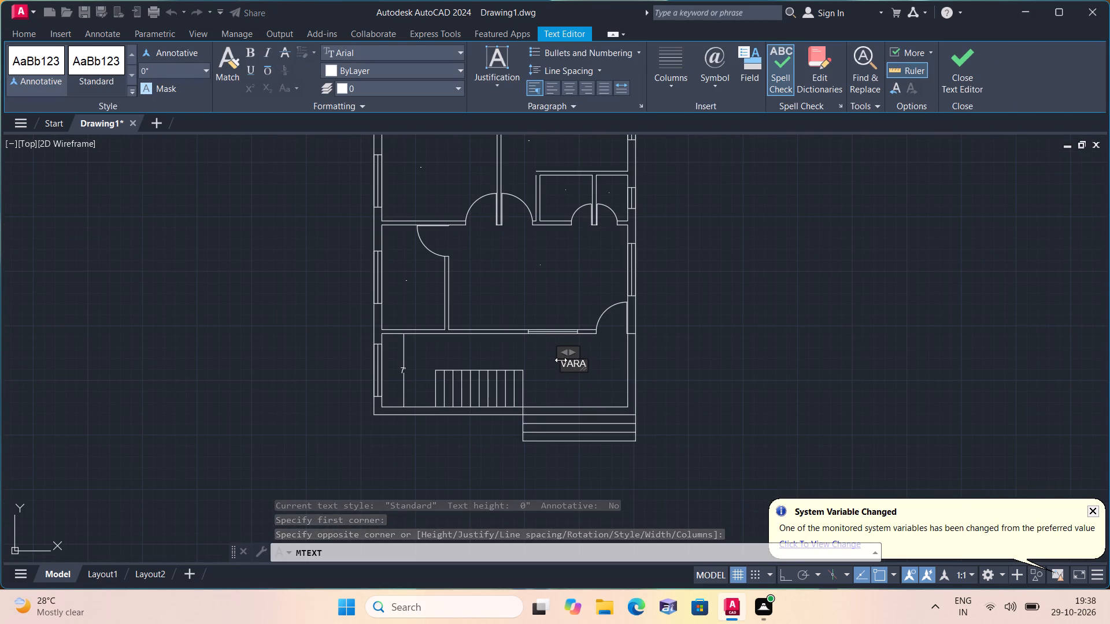
{"action": "key", "text": "n"}
{"action": "type", "text": "DAH"}
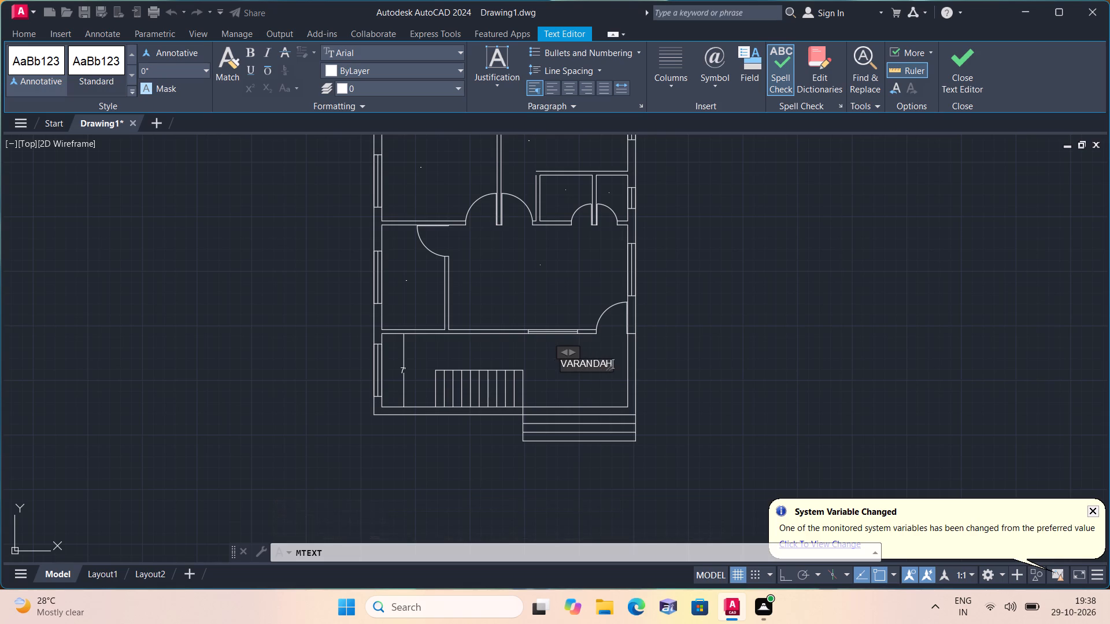
{"action": "key", "text": "Return"}
{"action": "type", "text": "10'X"}
{"action": "type", "text": "7'"}
{"action": "scroll", "coordinate": [550, 344], "scroll_direction": "up", "scroll_amount": 1}
{"action": "left_click", "coordinate": [545, 347]}
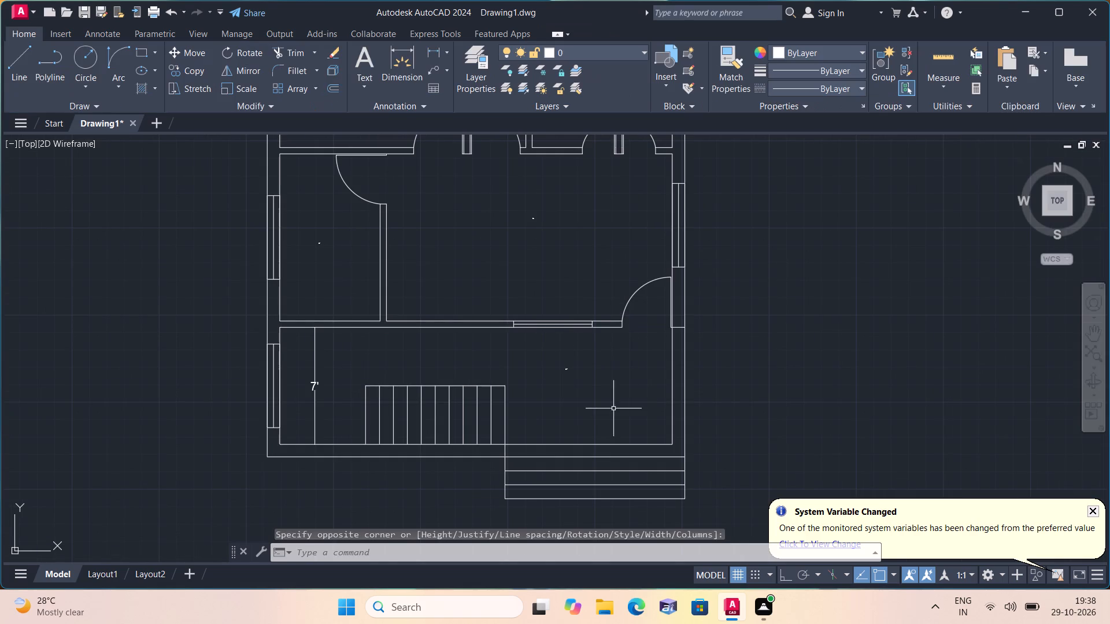
Set the text height of all room labels, selected as similar to the VARANDAH label, to 6".
{"action": "left_click_drag", "start_coordinate": [623, 419], "coordinate": [616, 412]}
{"action": "left_click", "coordinate": [543, 345]}
{"action": "right_click", "coordinate": [543, 345]}
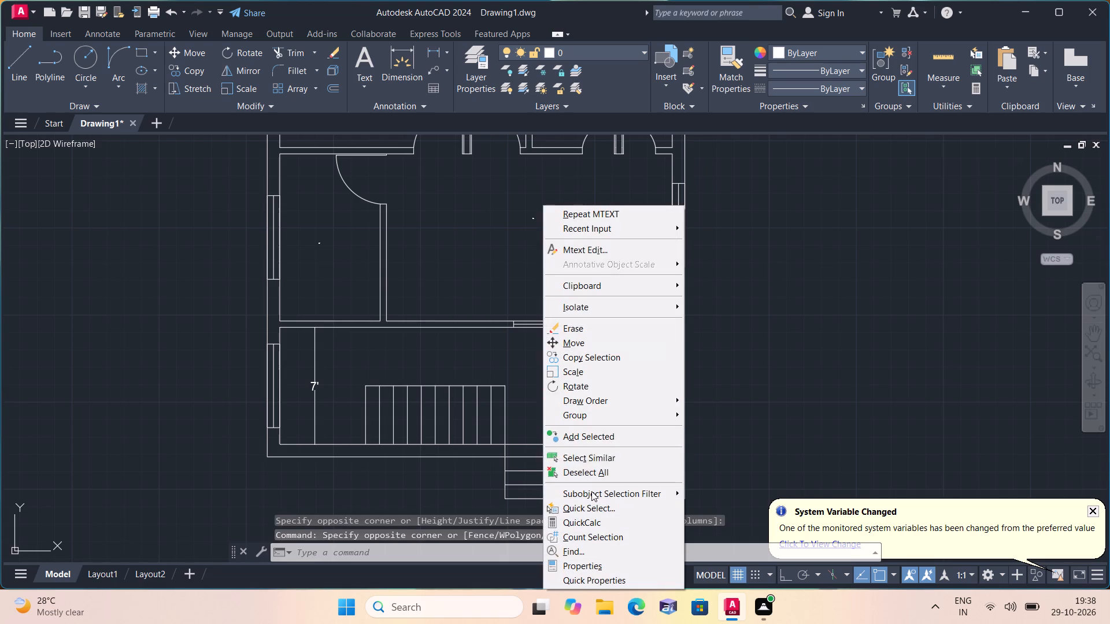
{"action": "left_click", "coordinate": [583, 457]}
{"action": "right_click", "coordinate": [589, 415]}
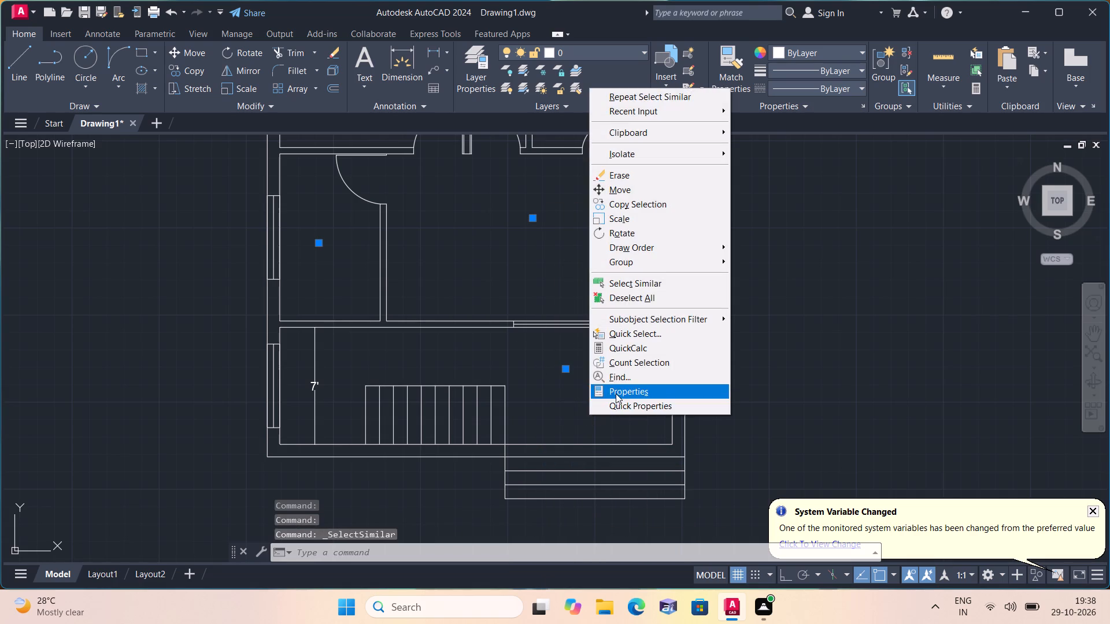
{"action": "left_click", "coordinate": [616, 393]}
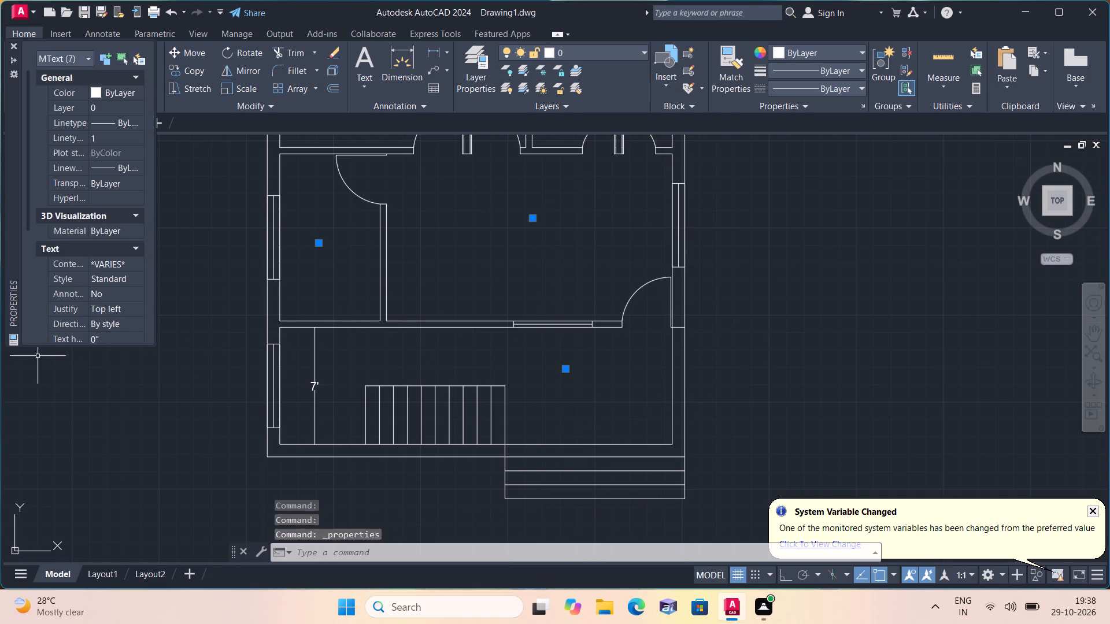
{"action": "left_click", "coordinate": [100, 337]}
{"action": "key", "text": "BackSpace"}
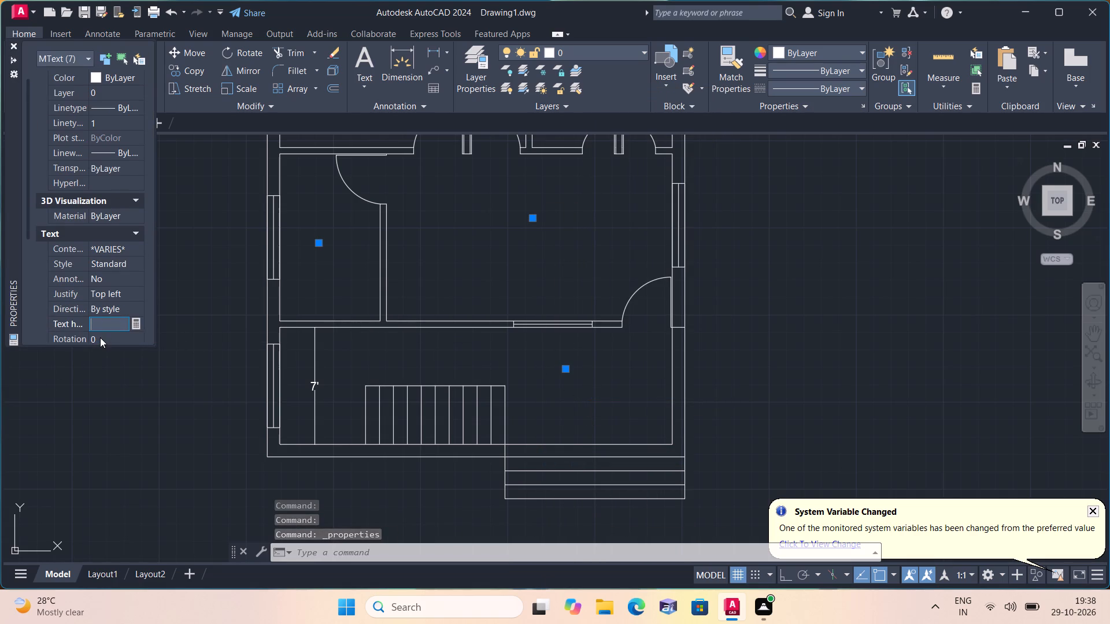
{"action": "type", "text": "6\""}
{"action": "left_click", "coordinate": [229, 285]}
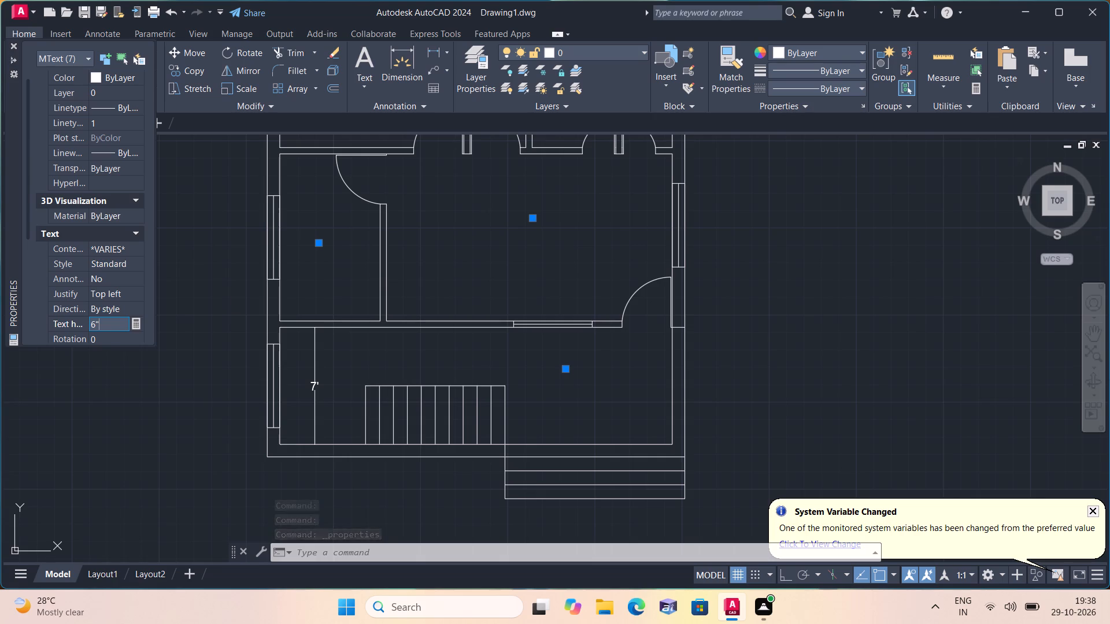
{"action": "left_click", "coordinate": [10, 46]}
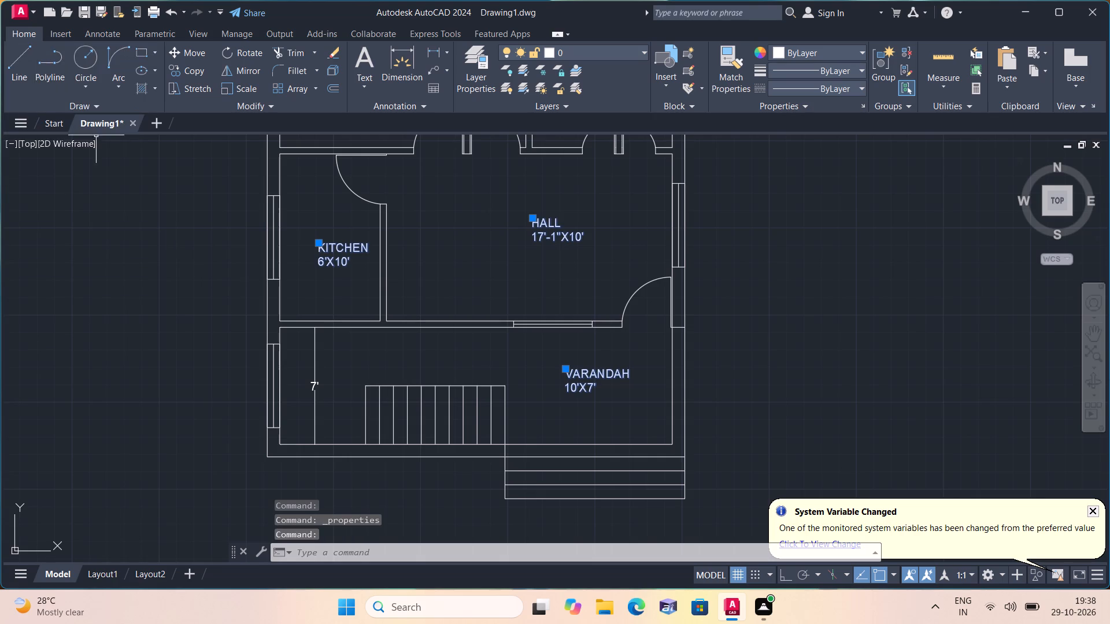
{"action": "key", "text": "Escape"}
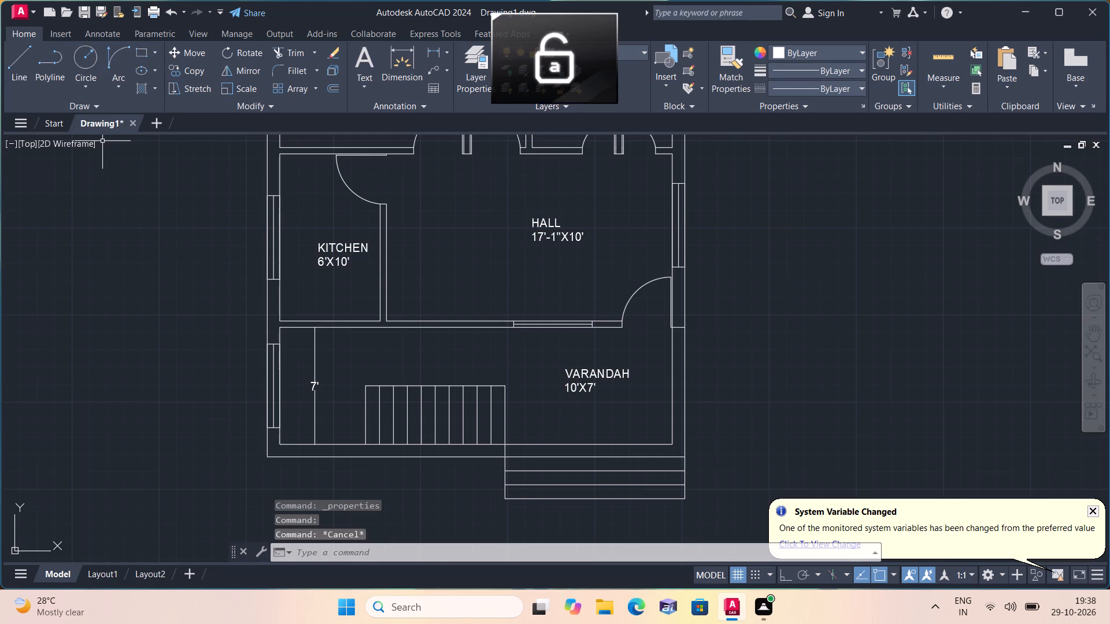
Inspect the room labels across the floor plan, from the upper rooms down to the varandah, for legibility and placement.
{"action": "scroll", "coordinate": [1109, 519], "scroll_direction": "down", "scroll_amount": 1}
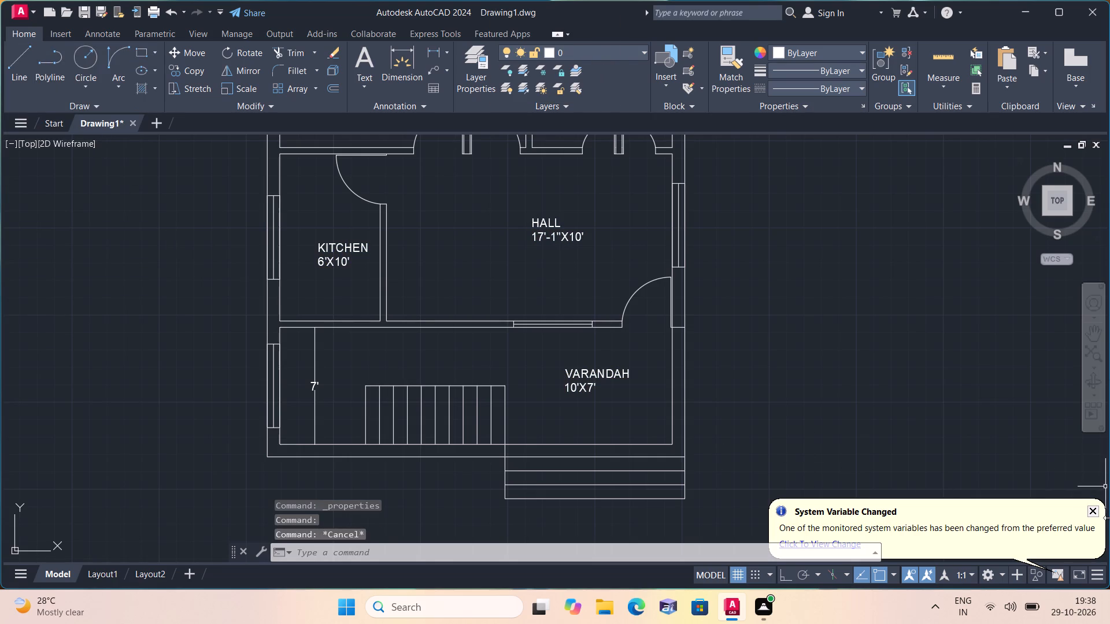
{"action": "middle_click_drag", "start_coordinate": [622, 290], "coordinate": [695, 468]}
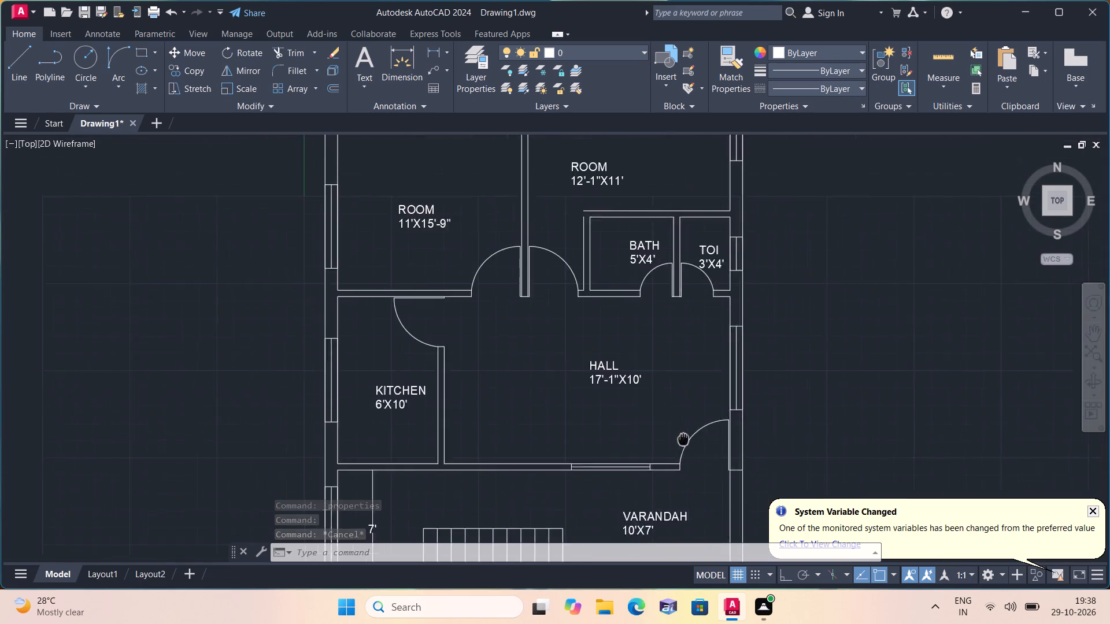
{"action": "middle_click_drag", "start_coordinate": [695, 468], "coordinate": [707, 494]}
{"action": "scroll", "coordinate": [484, 313], "scroll_direction": "up", "scroll_amount": 1}
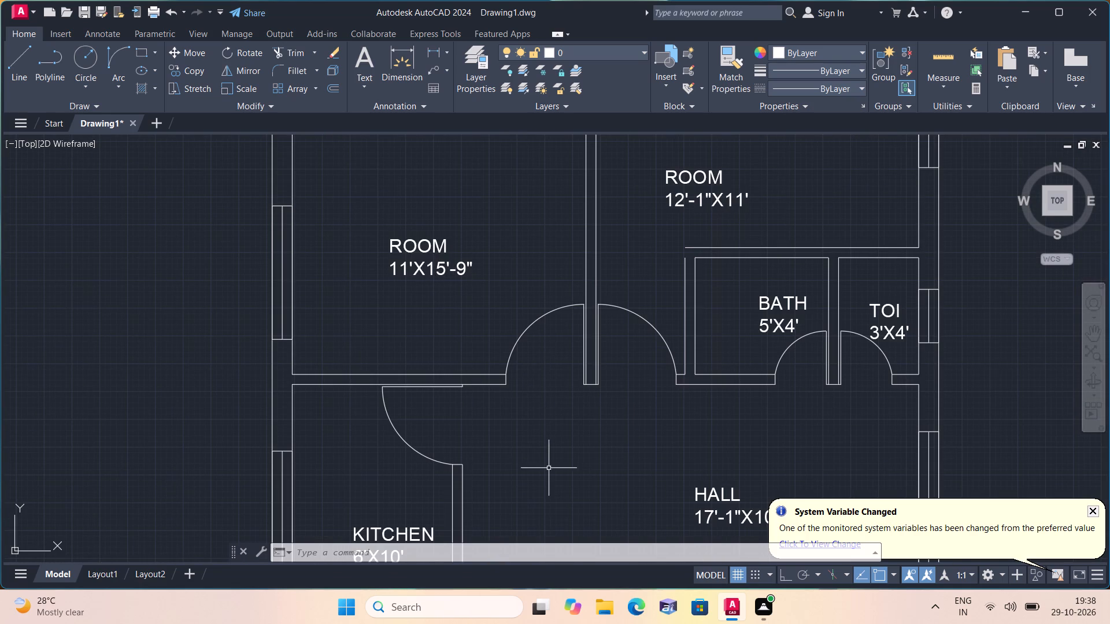
{"action": "middle_click_drag", "start_coordinate": [483, 341], "coordinate": [468, 440]}
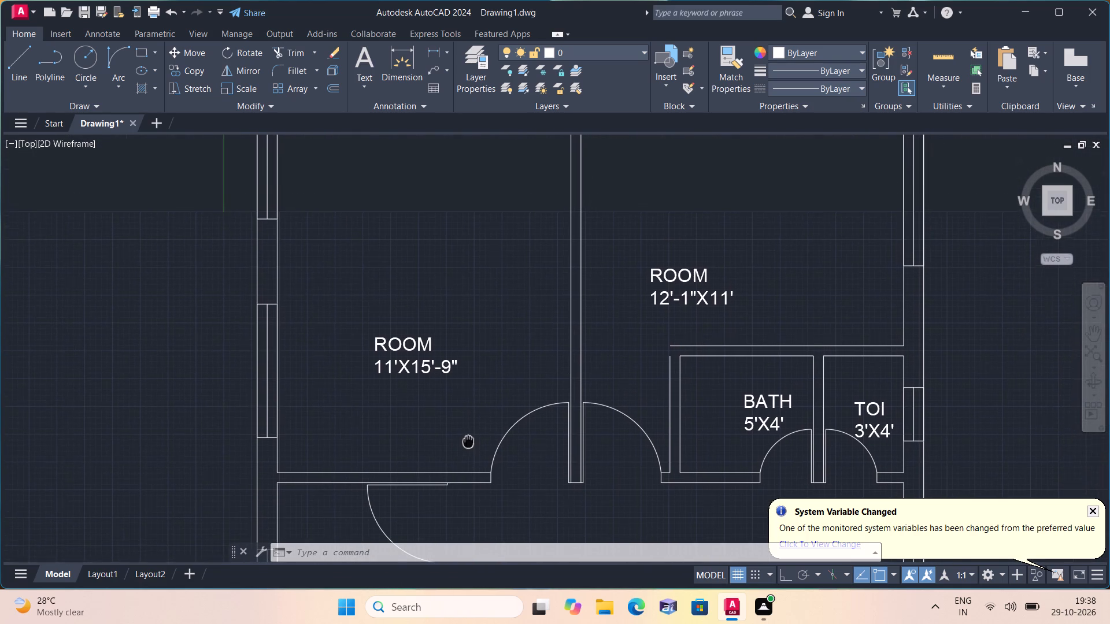
{"action": "middle_click_drag", "start_coordinate": [468, 440], "coordinate": [469, 439]}
{"action": "middle_click_drag", "start_coordinate": [664, 383], "coordinate": [621, 391]}
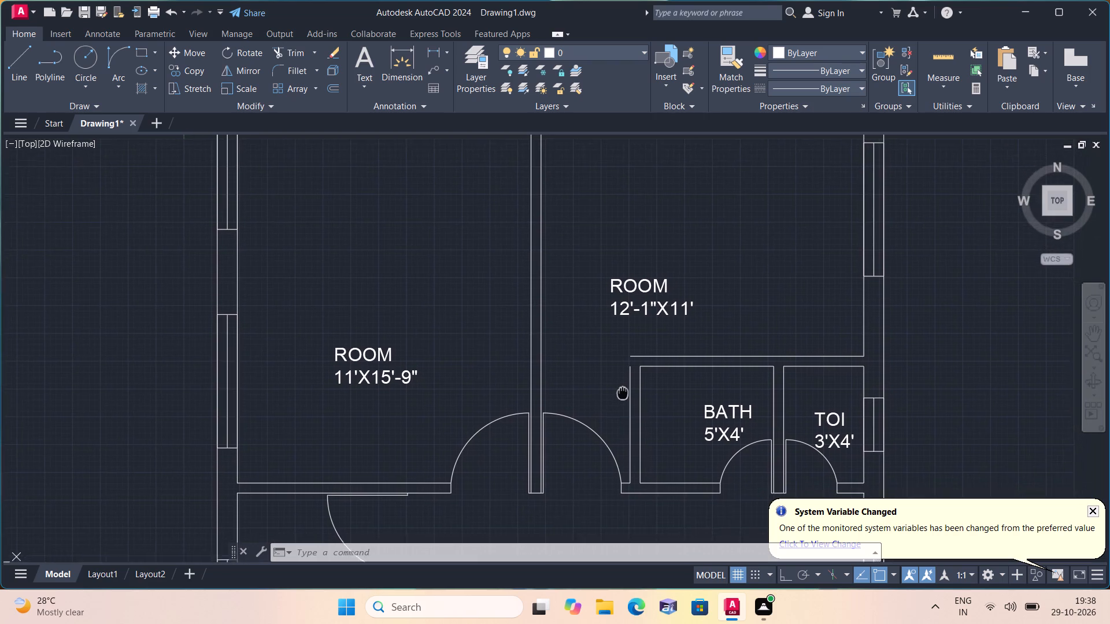
{"action": "middle_click_drag", "start_coordinate": [621, 391], "coordinate": [595, 337]}
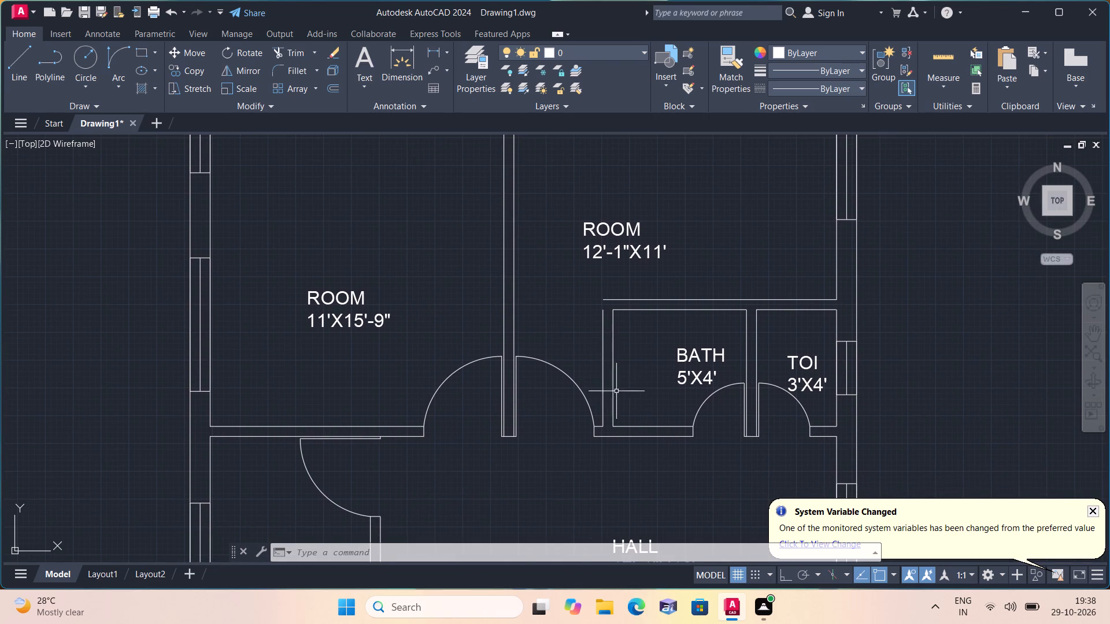
{"action": "scroll", "coordinate": [698, 426], "scroll_direction": "down", "scroll_amount": 1}
{"action": "middle_click_drag", "start_coordinate": [698, 426], "coordinate": [674, 402]}
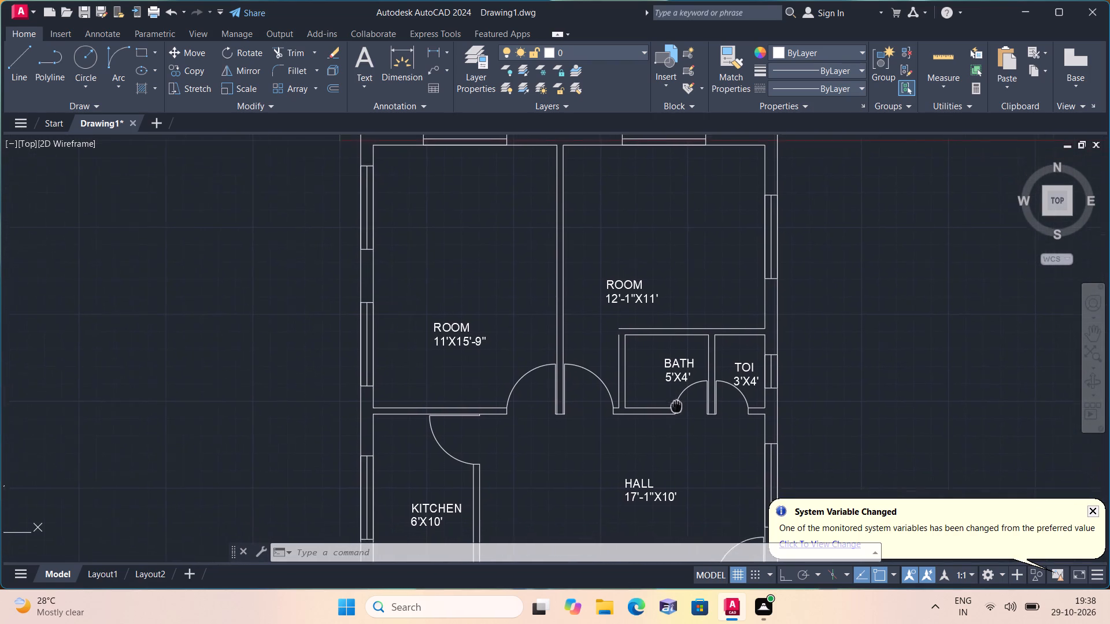
{"action": "middle_click_drag", "start_coordinate": [674, 402], "coordinate": [646, 318]}
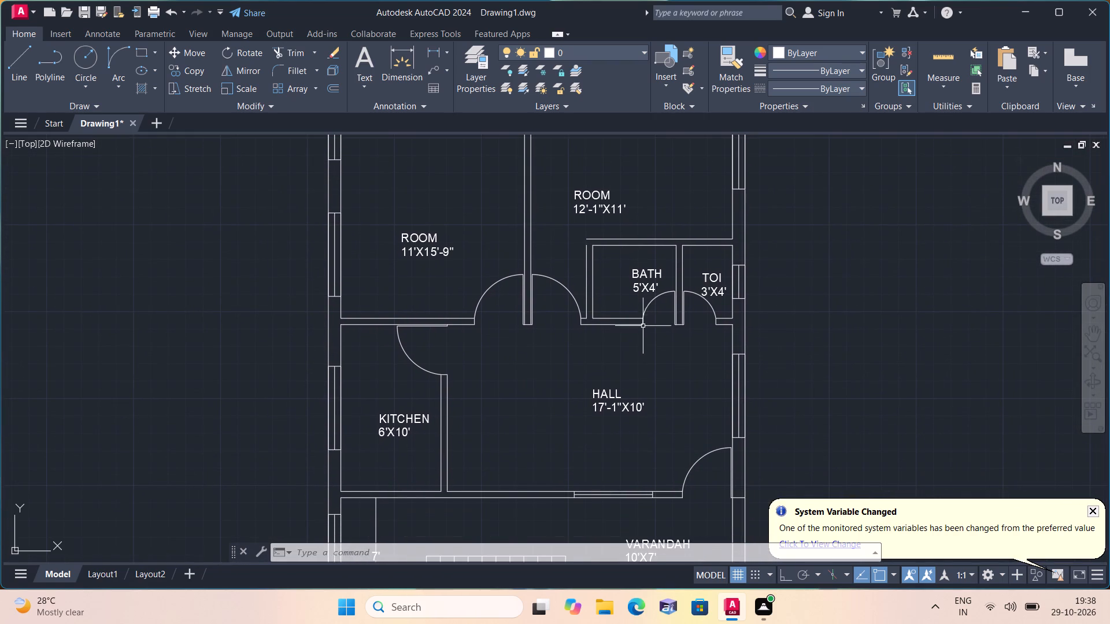
{"action": "middle_click_drag", "start_coordinate": [633, 452], "coordinate": [632, 451]}
{"action": "middle_click_drag", "start_coordinate": [632, 451], "coordinate": [665, 320]}
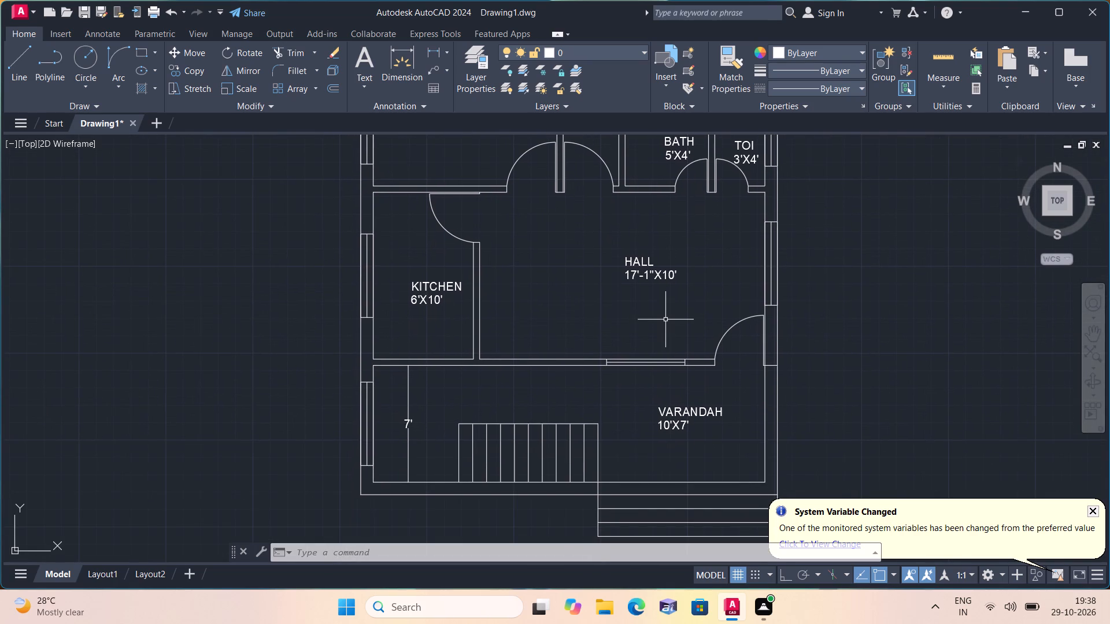
{"action": "middle_click_drag", "start_coordinate": [665, 388], "coordinate": [664, 387]}
{"action": "middle_click_drag", "start_coordinate": [664, 387], "coordinate": [638, 302]}
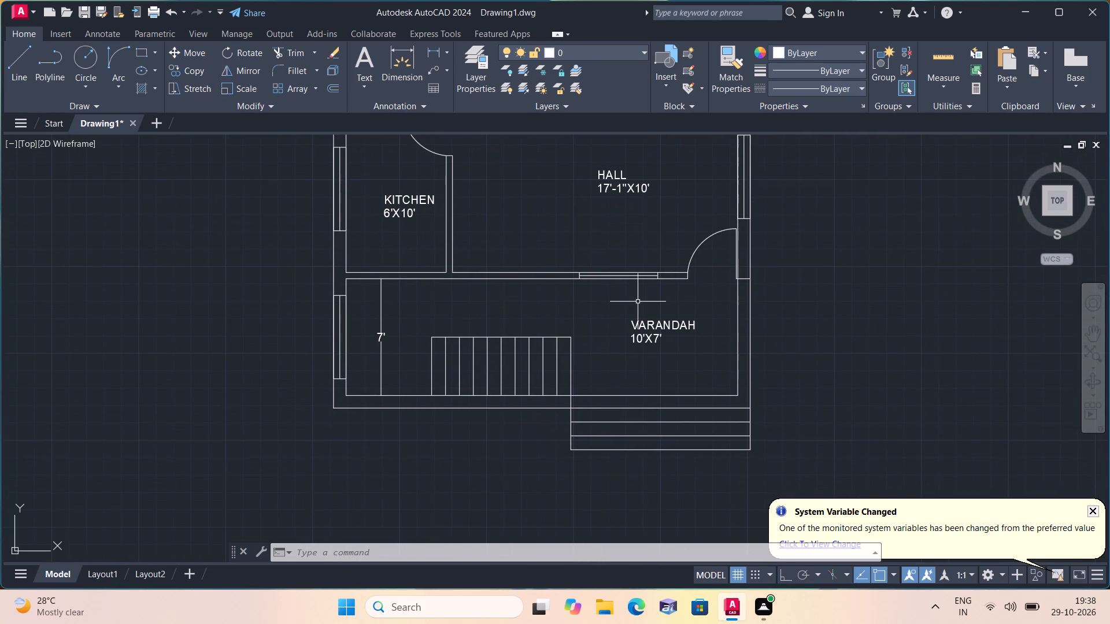
{"action": "middle_click_drag", "start_coordinate": [638, 302], "coordinate": [619, 403]}
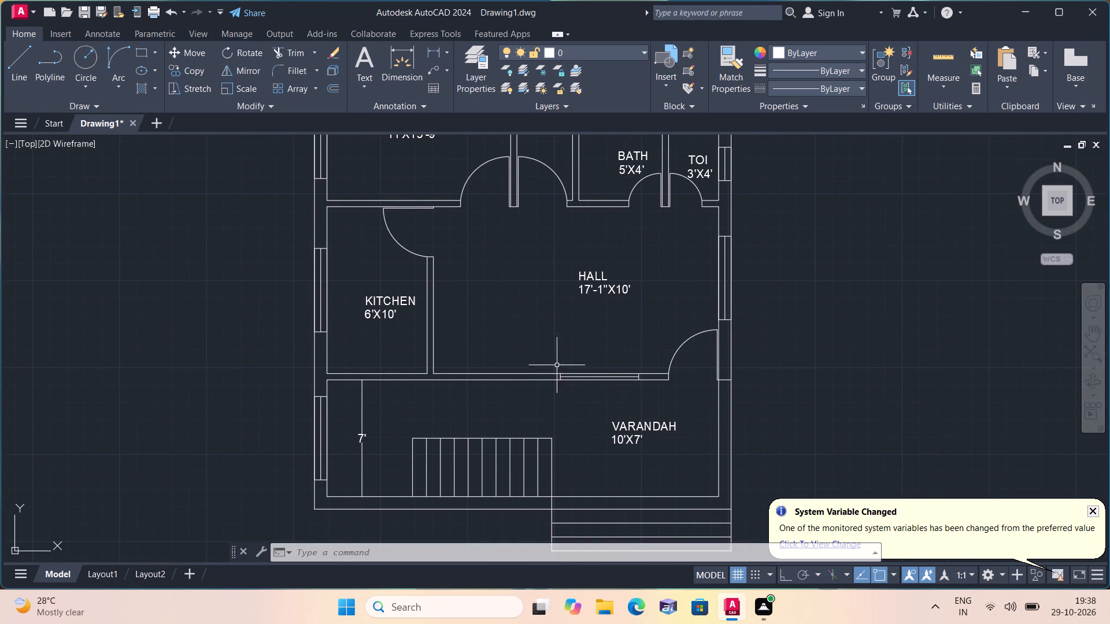
{"action": "middle_click_drag", "start_coordinate": [568, 314], "coordinate": [587, 362]}
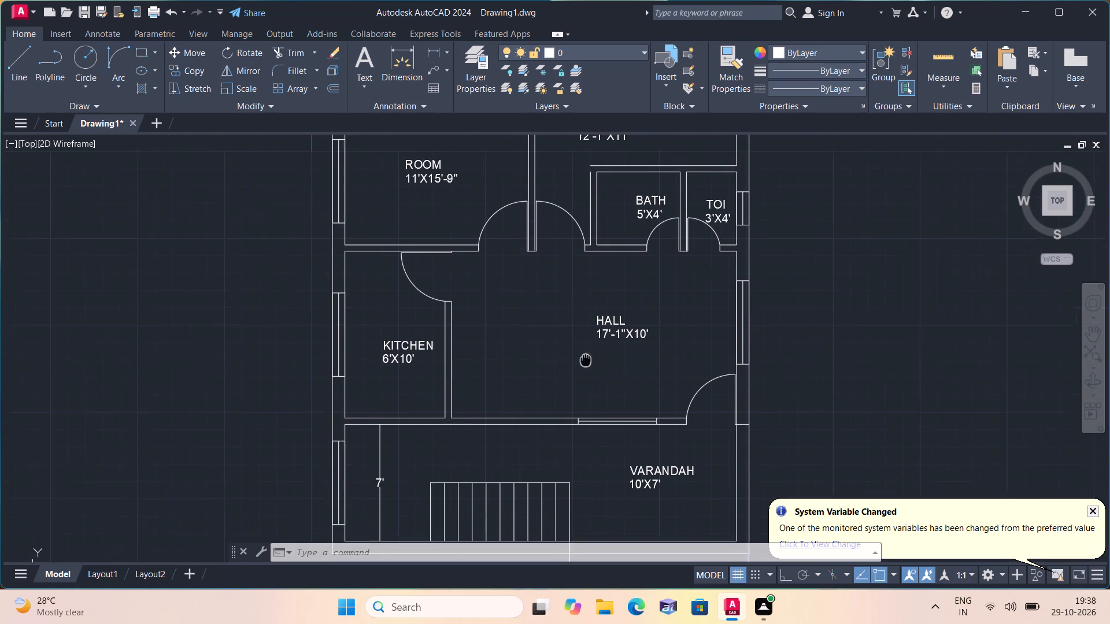
{"action": "middle_click_drag", "start_coordinate": [587, 362], "coordinate": [592, 367]}
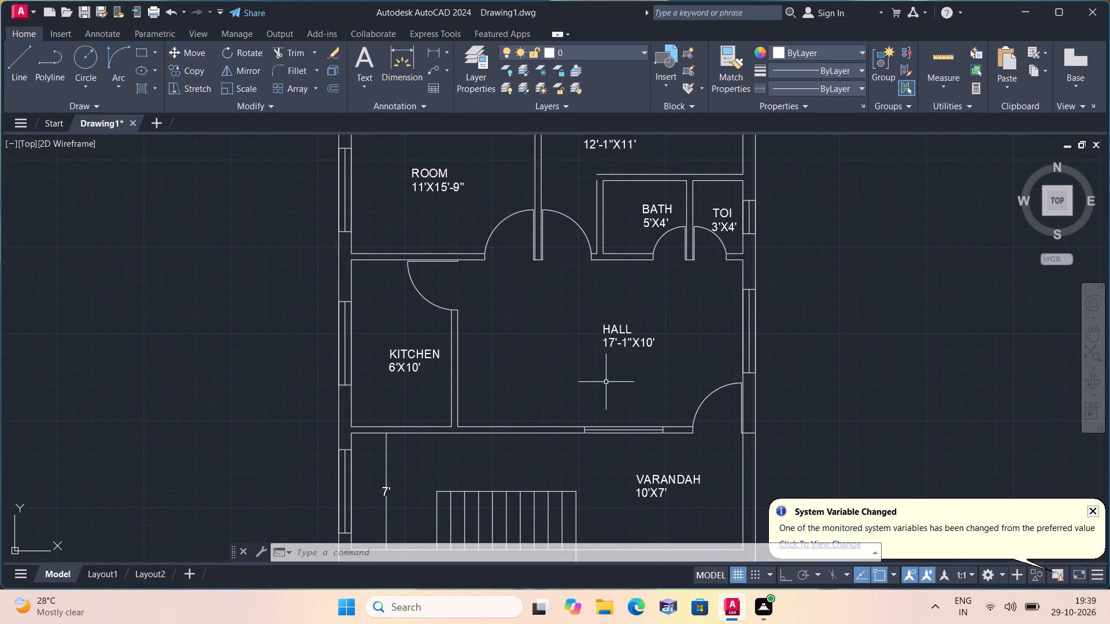
Open beds_plan.dwg and copy the top-row double bed with two bedside tables and patterned rug into Drawing1, outside the floor plan.
{"action": "left_click", "coordinate": [20, 13]}
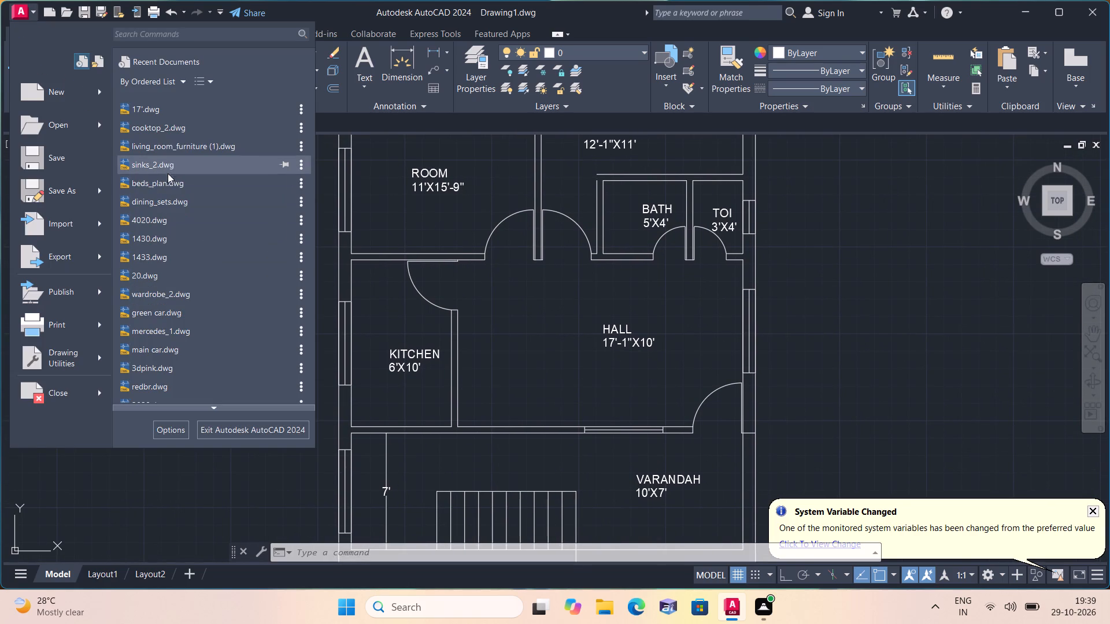
{"action": "left_click", "coordinate": [165, 179]}
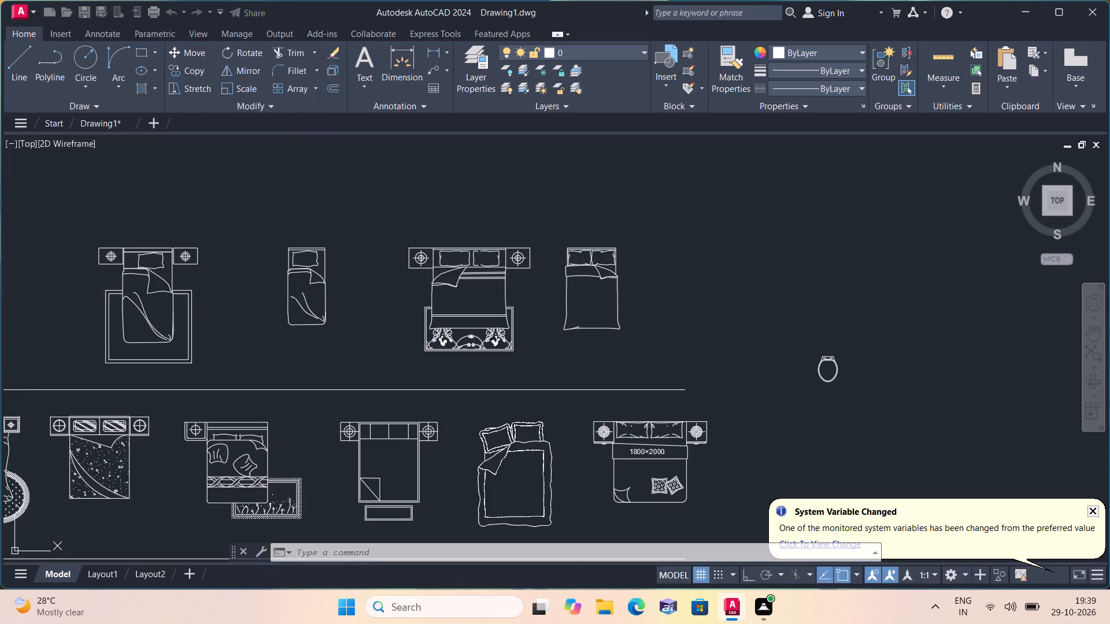
{"action": "scroll", "coordinate": [469, 332], "scroll_direction": "down", "scroll_amount": 1}
{"action": "scroll", "coordinate": [431, 350], "scroll_direction": "up", "scroll_amount": 1}
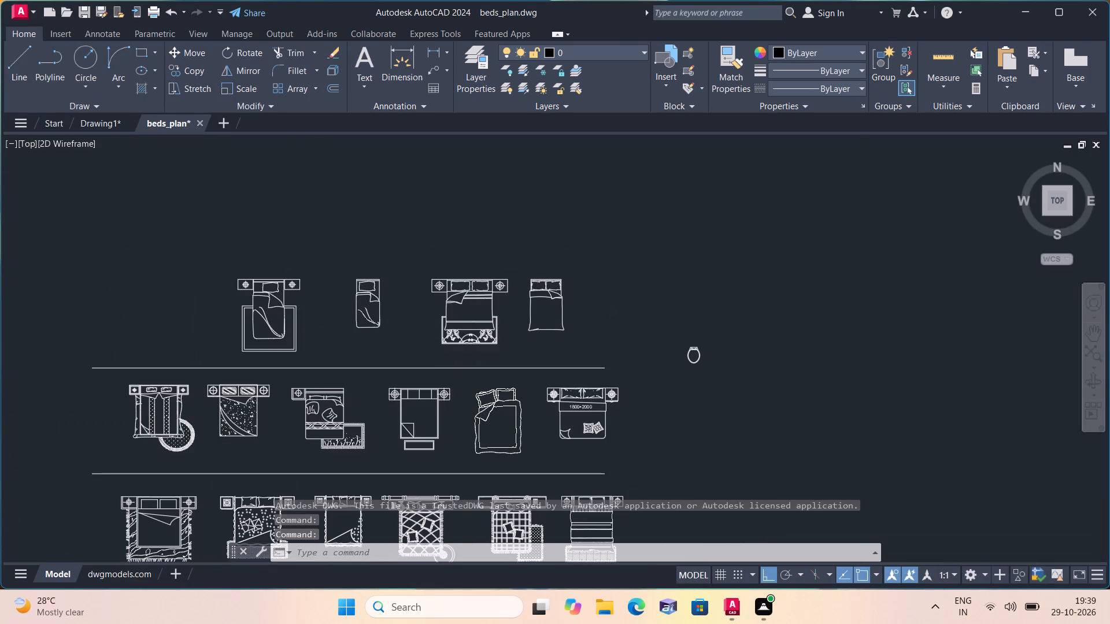
{"action": "left_click", "coordinate": [546, 359]}
{"action": "left_click", "coordinate": [401, 183]}
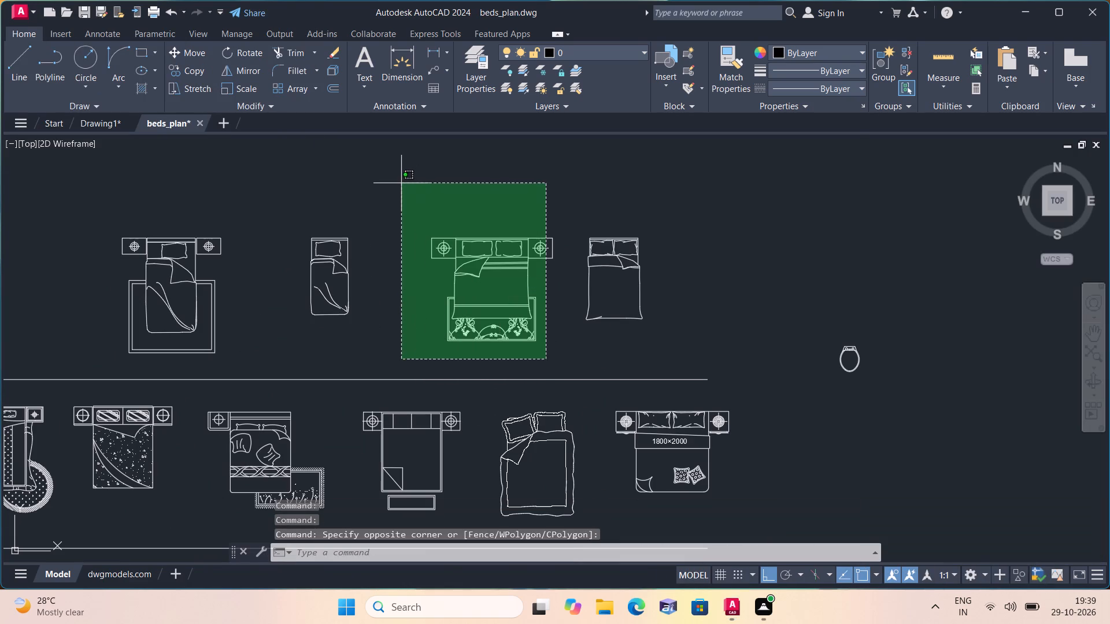
{"action": "key", "text": "ctrl+c"}
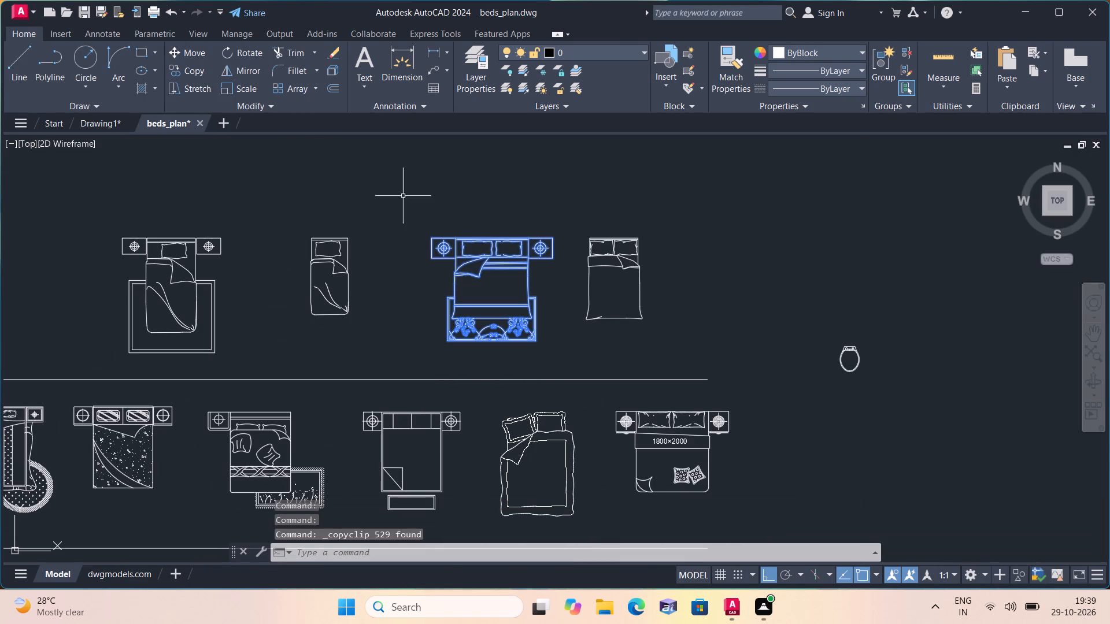
{"action": "left_click", "coordinate": [94, 126]}
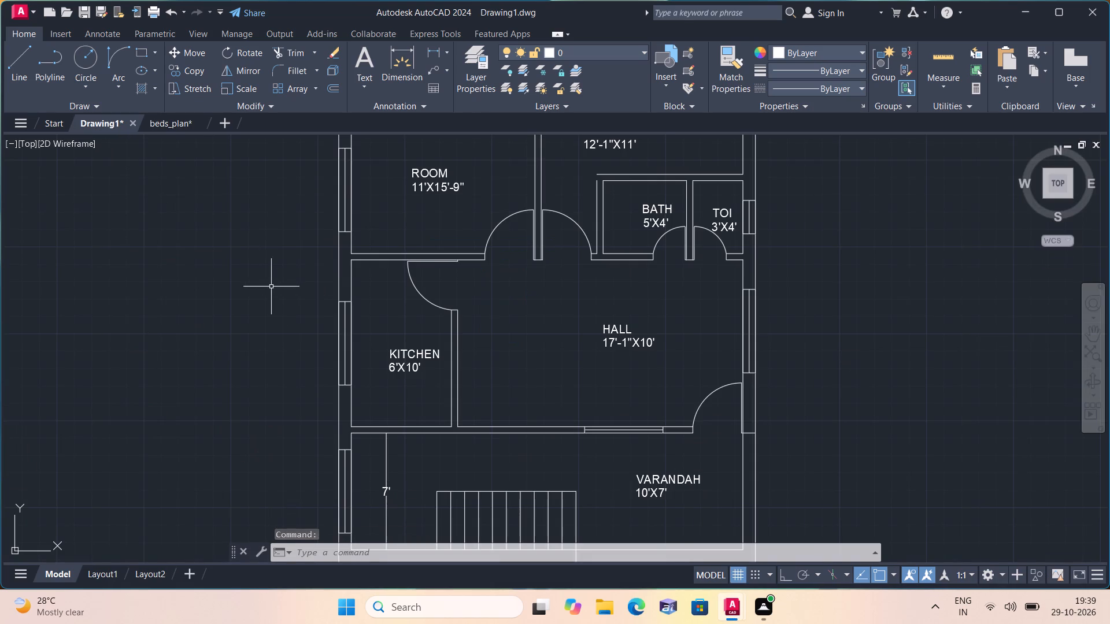
{"action": "key", "text": "ctrl+v"}
{"action": "scroll", "coordinate": [323, 342], "scroll_direction": "down", "scroll_amount": 3, "text": "ctrl"}
{"action": "left_click", "coordinate": [515, 407]}
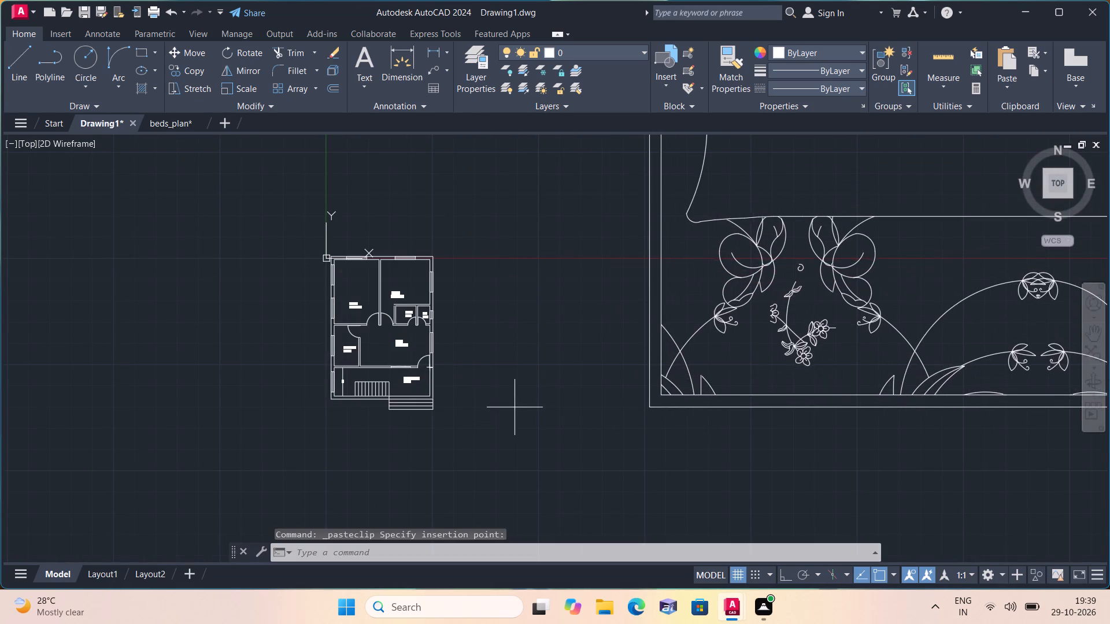
Scale the whole pasted bed set down by eye to roughly fit the floor plan's rooms.
{"action": "scroll", "coordinate": [538, 391], "scroll_direction": "down", "scroll_amount": 1}
{"action": "middle_click_drag", "start_coordinate": [538, 391], "coordinate": [378, 436]}
{"action": "scroll", "coordinate": [381, 435], "scroll_direction": "down", "scroll_amount": 1}
{"action": "left_click_drag", "start_coordinate": [860, 478], "coordinate": [845, 471]}
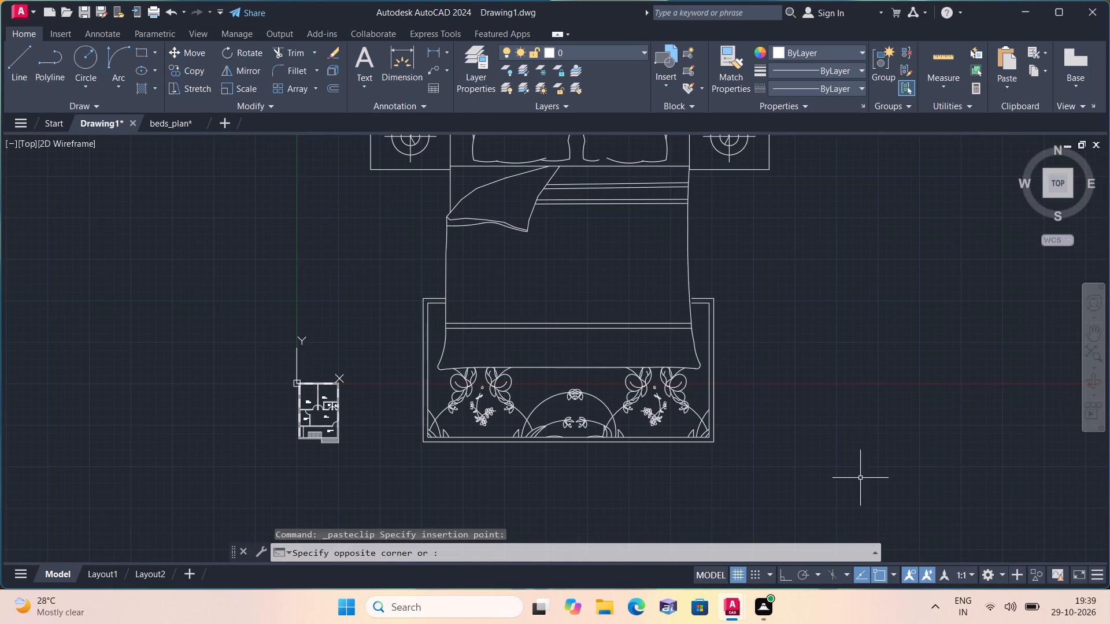
{"action": "middle_click_drag", "start_coordinate": [561, 319], "coordinate": [511, 407]}
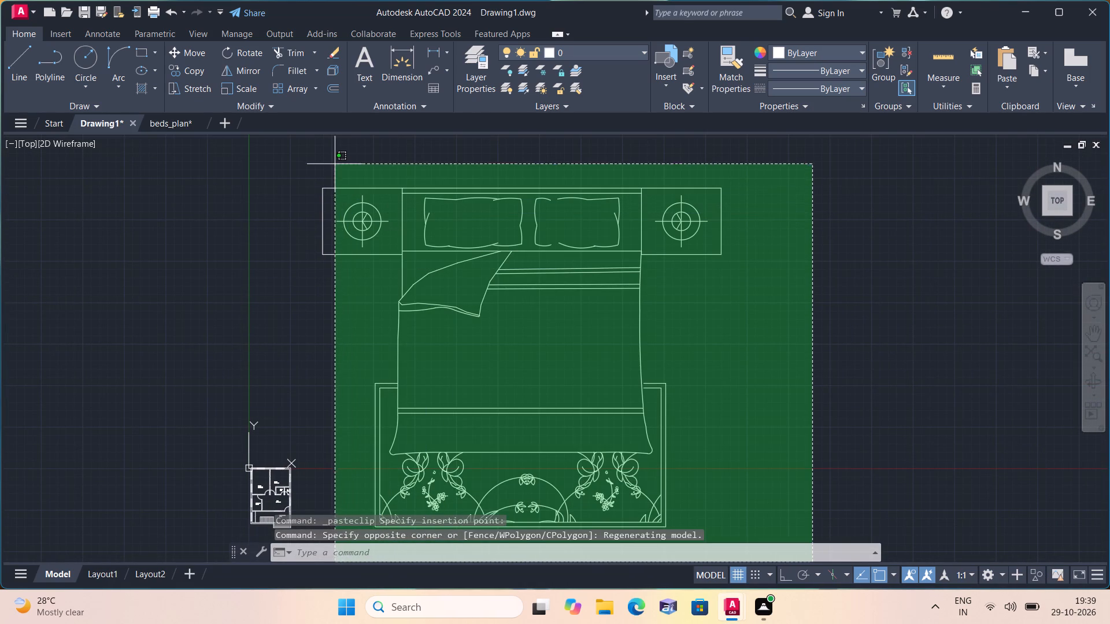
{"action": "left_click", "coordinate": [322, 155]}
{"action": "left_click", "coordinate": [245, 90]}
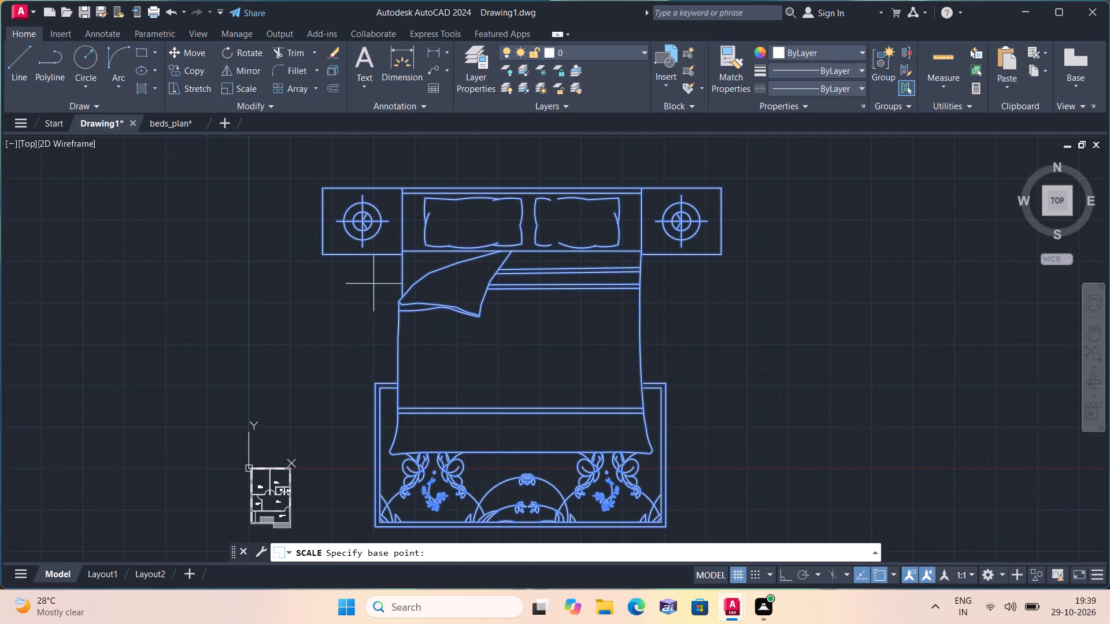
{"action": "left_click", "coordinate": [430, 334]}
{"action": "left_click", "coordinate": [433, 339]}
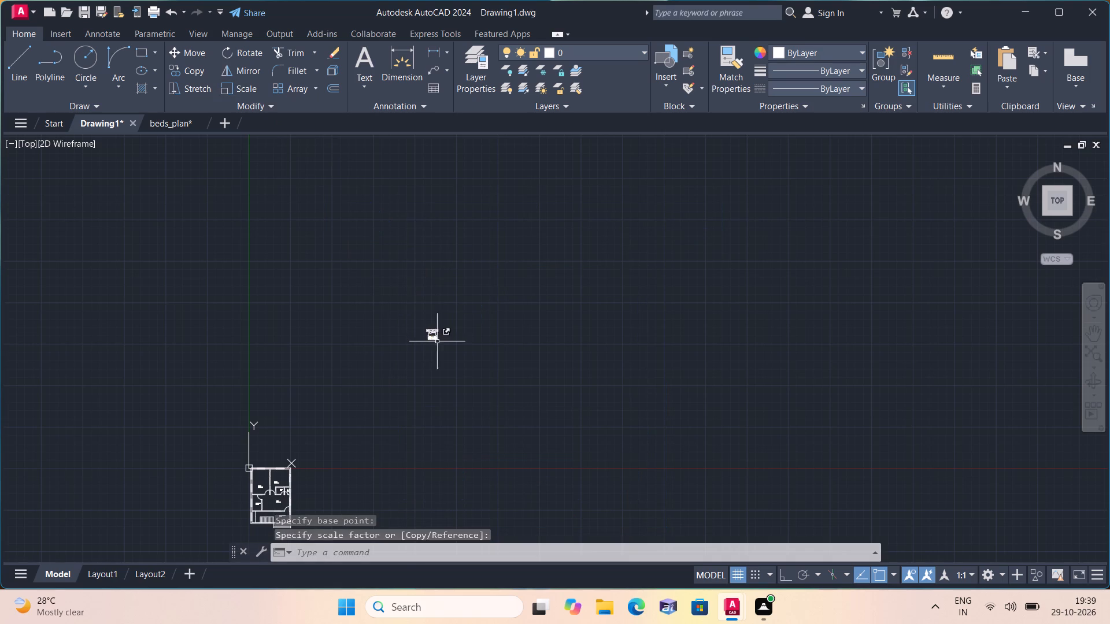
Move the scaled bed set into the upper part of the 11'X15'-9" room, headboard toward the top wall.
{"action": "left_click", "coordinate": [462, 361]}
{"action": "left_click", "coordinate": [432, 333]}
{"action": "left_click_drag", "start_coordinate": [454, 356], "coordinate": [451, 350]}
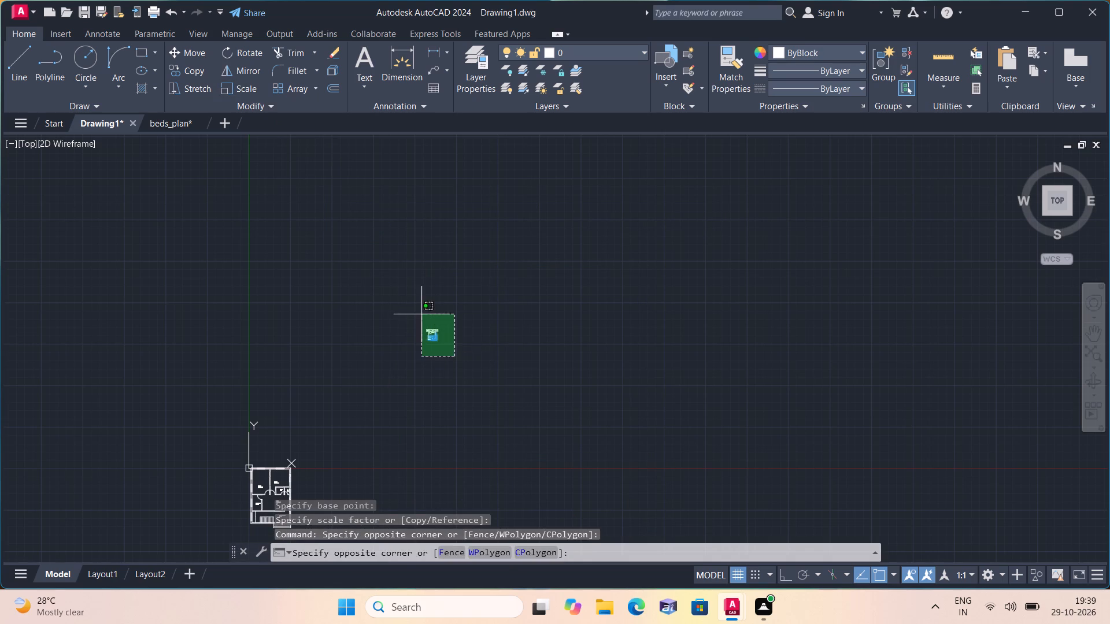
{"action": "left_click", "coordinate": [382, 281]}
{"action": "left_click", "coordinate": [191, 47]}
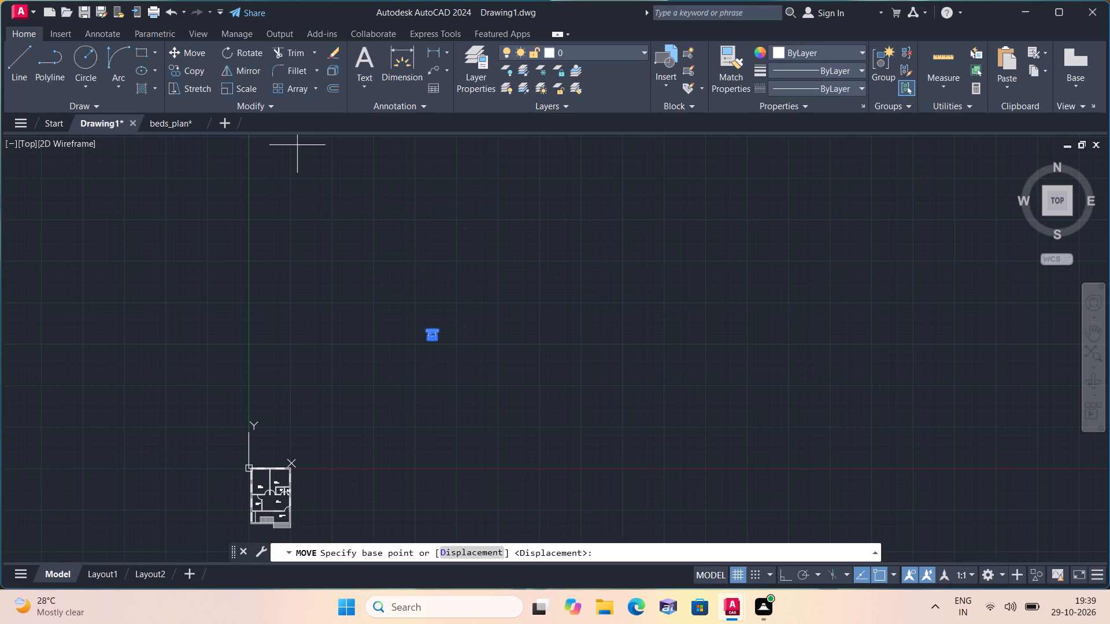
{"action": "left_click", "coordinate": [435, 338]}
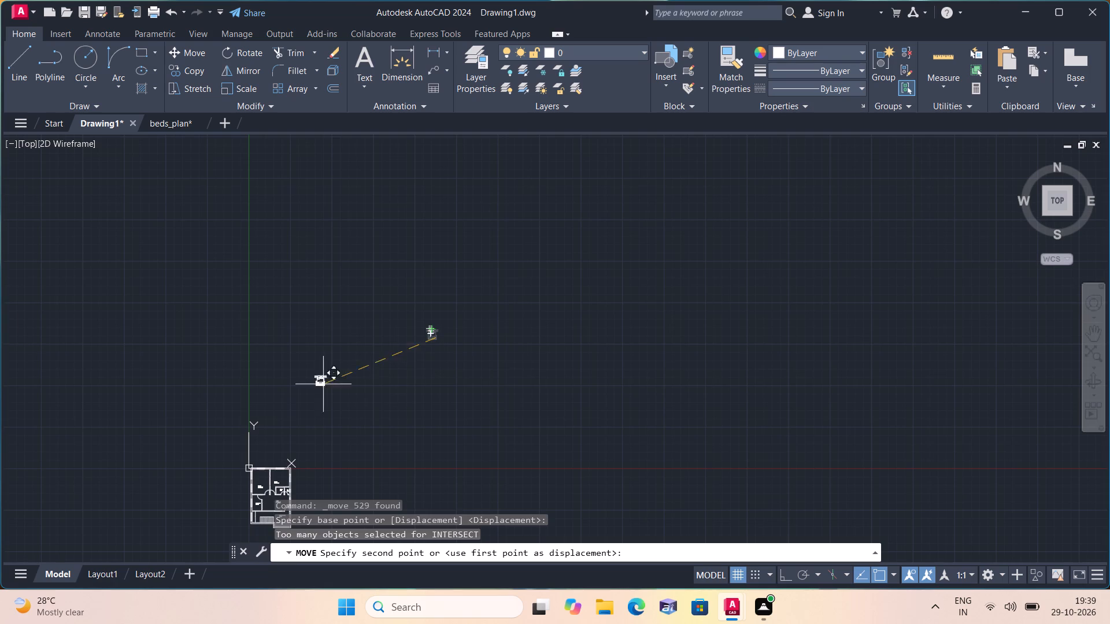
{"action": "scroll", "coordinate": [249, 477], "scroll_direction": "up", "scroll_amount": 4}
{"action": "middle_click_drag", "start_coordinate": [271, 486], "coordinate": [316, 352]}
{"action": "scroll", "coordinate": [316, 352], "scroll_direction": "up", "scroll_amount": 2}
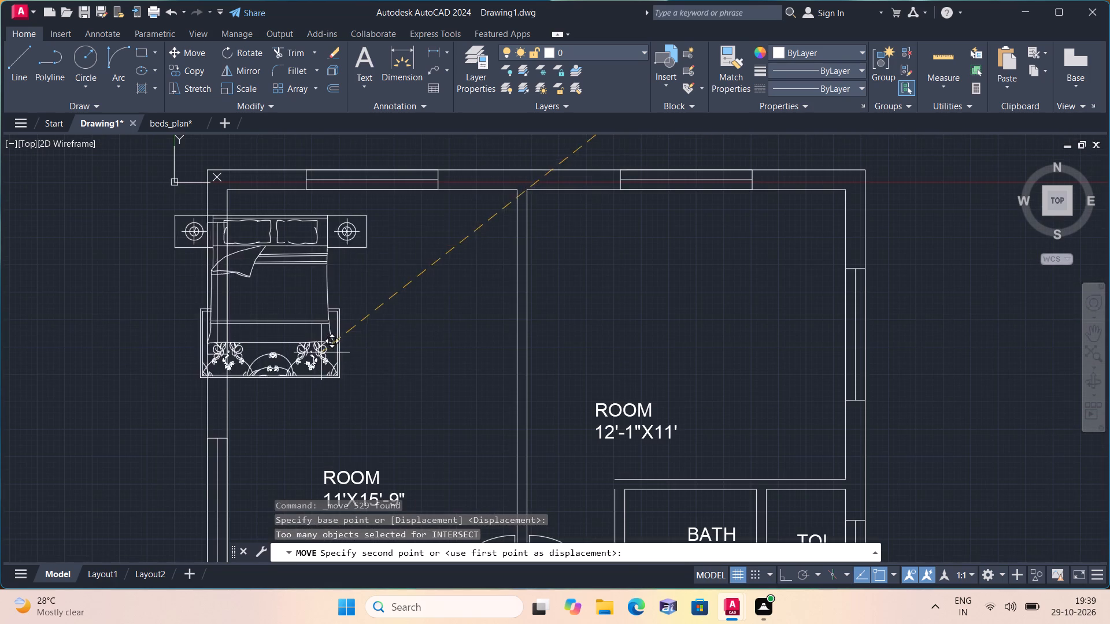
{"action": "left_click", "coordinate": [397, 356]}
Copy the bed set straight across into the upper part of the 12'-1"X11' room.
{"action": "left_click_drag", "start_coordinate": [445, 406], "coordinate": [439, 398]}
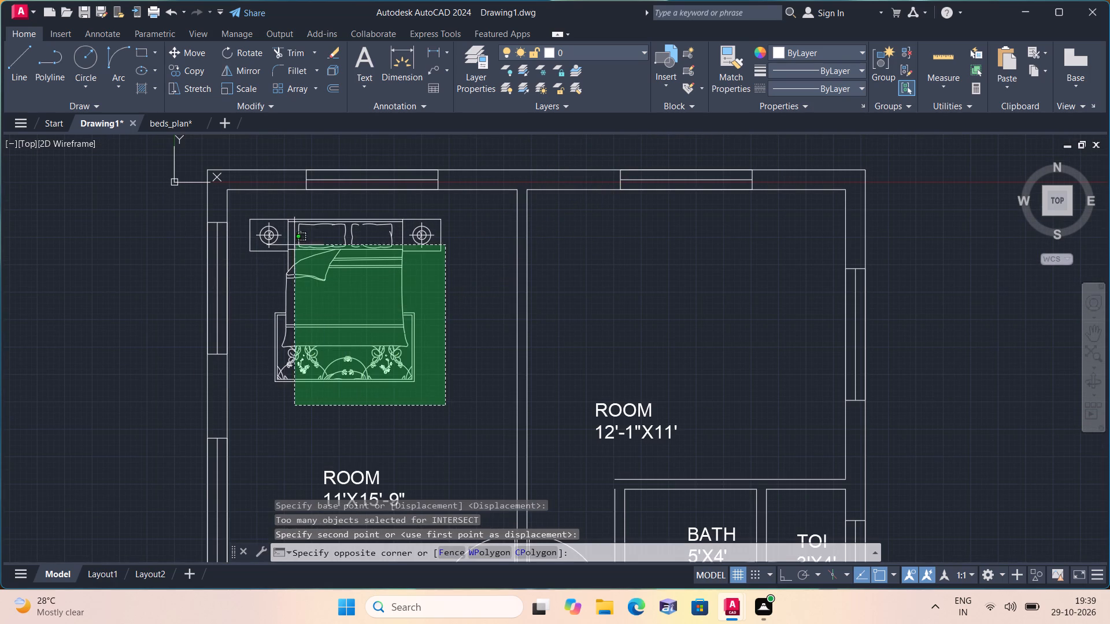
{"action": "left_click", "coordinate": [253, 216]}
{"action": "left_click", "coordinate": [195, 66]}
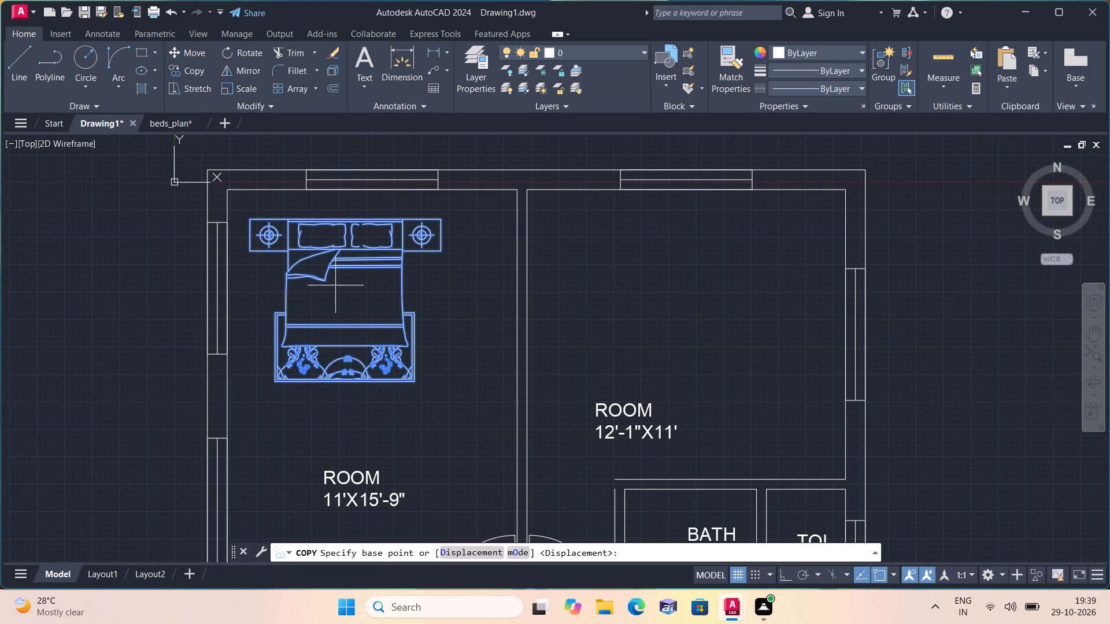
{"action": "left_click", "coordinate": [346, 297]}
{"action": "left_click", "coordinate": [686, 297]}
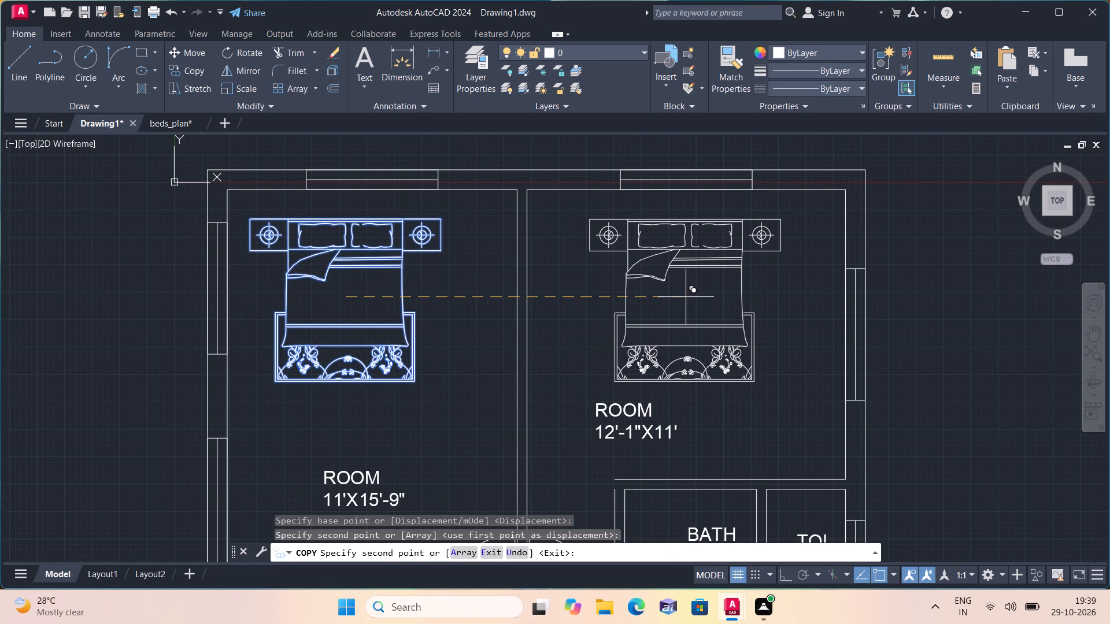
{"action": "key", "text": "Escape"}
Open living_room_furniture (1).dwg and copy the three-seat sofa, side table, square table and chaise group into Drawing1, outside the floor plan.
{"action": "scroll", "coordinate": [683, 310], "scroll_direction": "down", "scroll_amount": 1}
{"action": "middle_click_drag", "start_coordinate": [681, 329], "coordinate": [579, 244]}
{"action": "scroll", "coordinate": [580, 246], "scroll_direction": "down", "scroll_amount": 1}
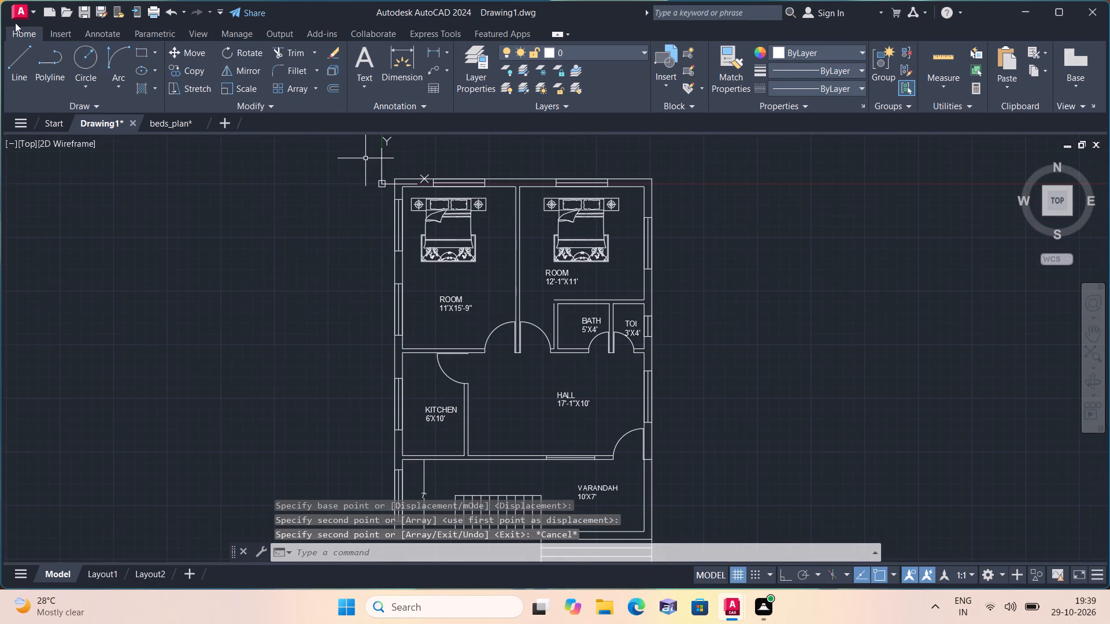
{"action": "left_click", "coordinate": [12, 12]}
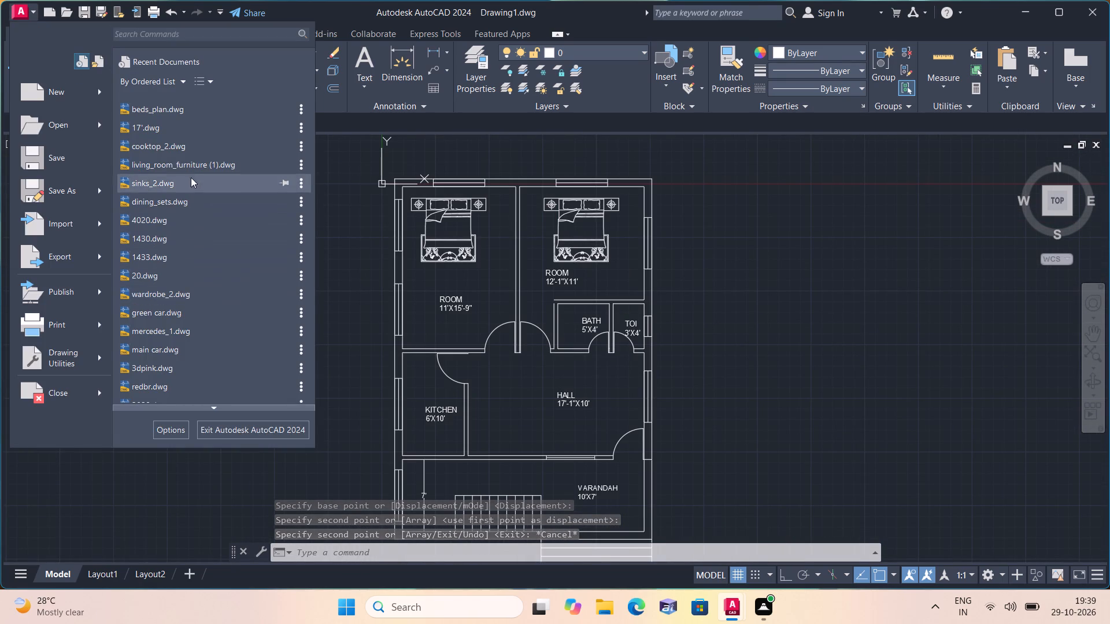
{"action": "left_click", "coordinate": [185, 164]}
{"action": "scroll", "coordinate": [589, 326], "scroll_direction": "down", "scroll_amount": 3}
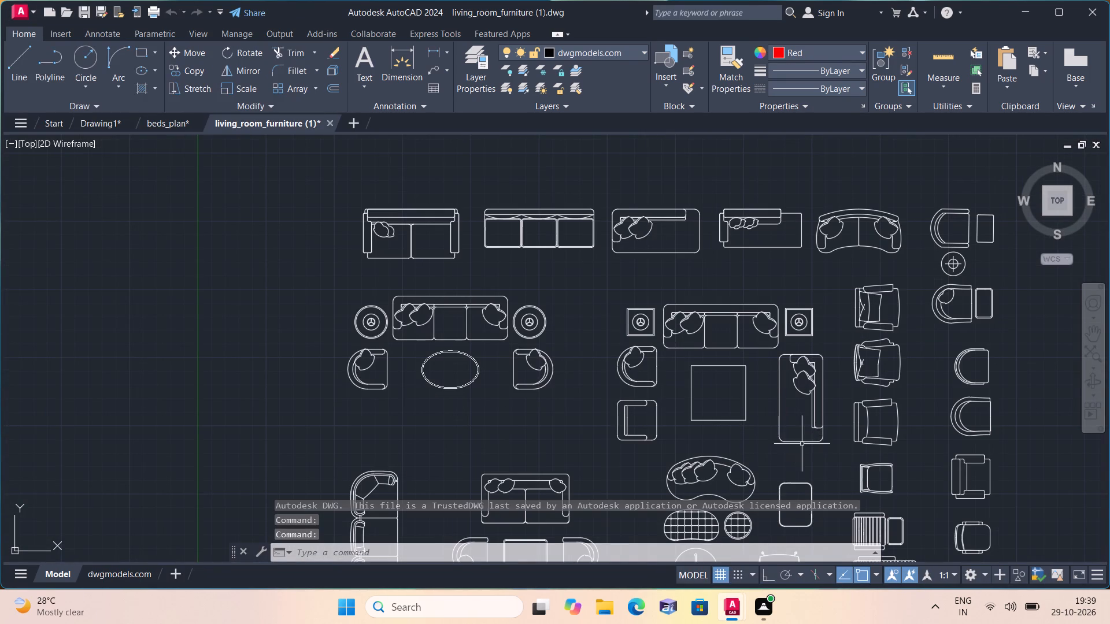
{"action": "left_click_drag", "start_coordinate": [824, 459], "coordinate": [823, 450]}
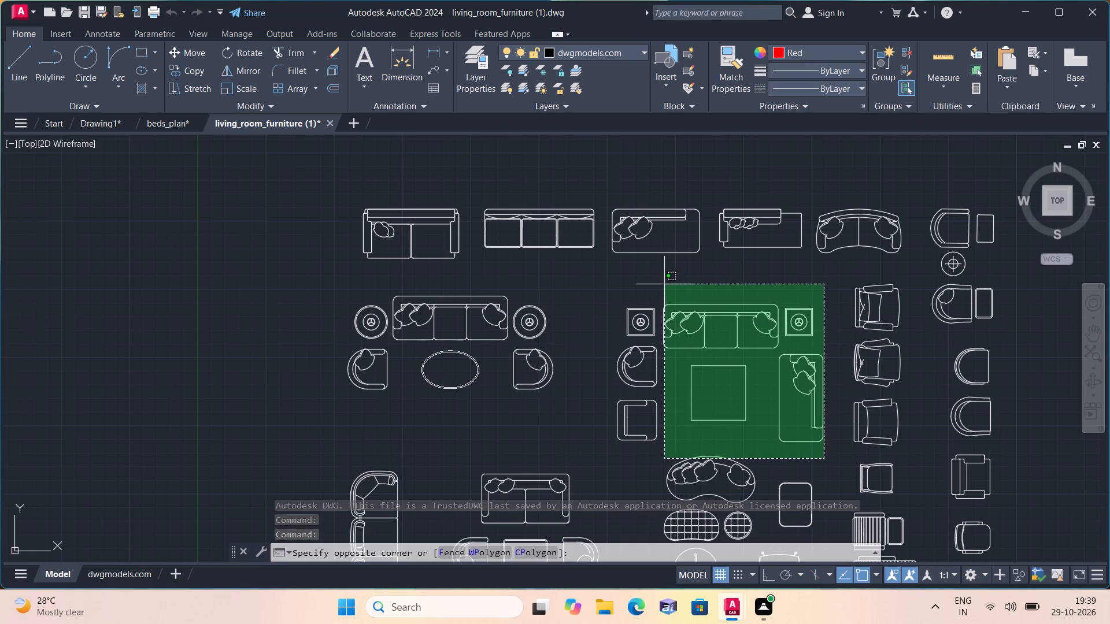
{"action": "left_click", "coordinate": [664, 284]}
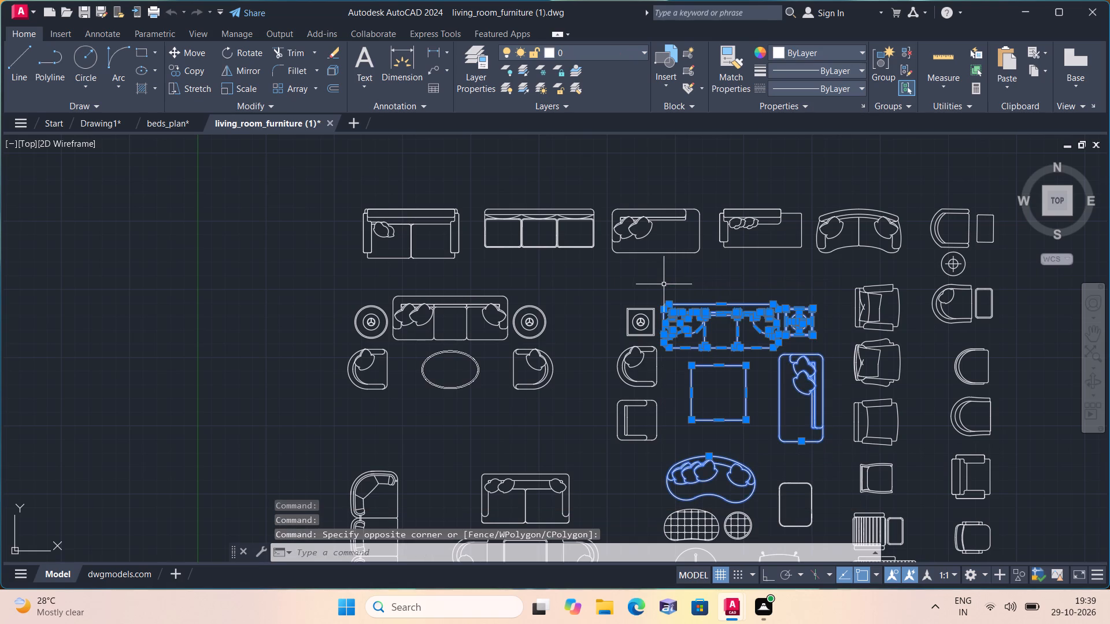
{"action": "key", "text": "ctrl+c"}
{"action": "left_click", "coordinate": [91, 126]}
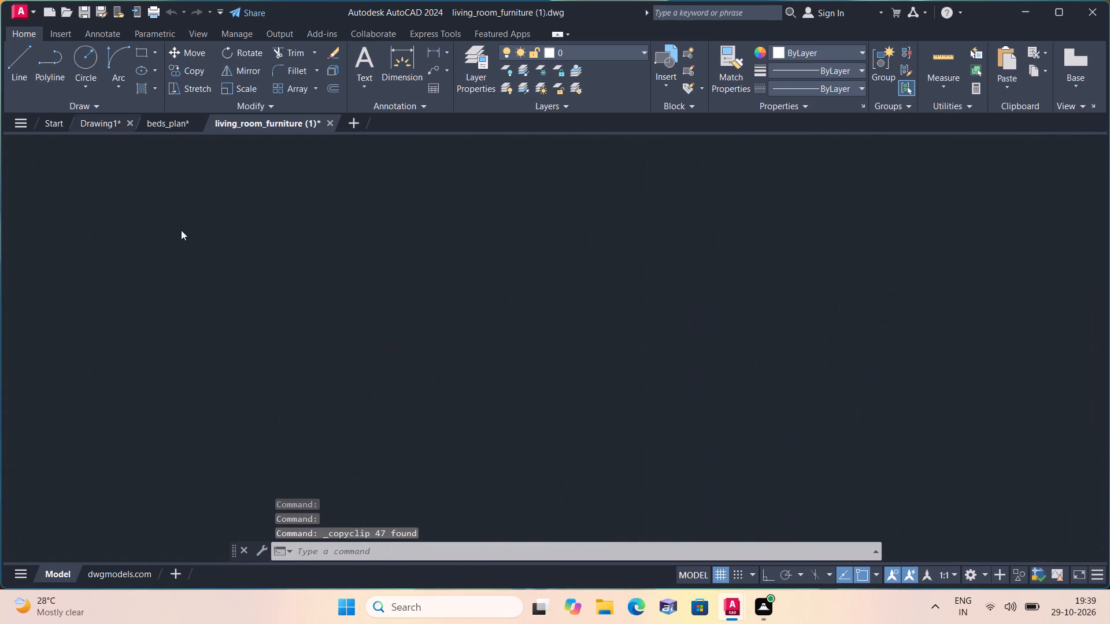
{"action": "key", "text": "ctrl+v"}
{"action": "scroll", "coordinate": [317, 302], "scroll_direction": "down", "scroll_amount": 4, "text": "ctrl"}
{"action": "left_click", "coordinate": [565, 393]}
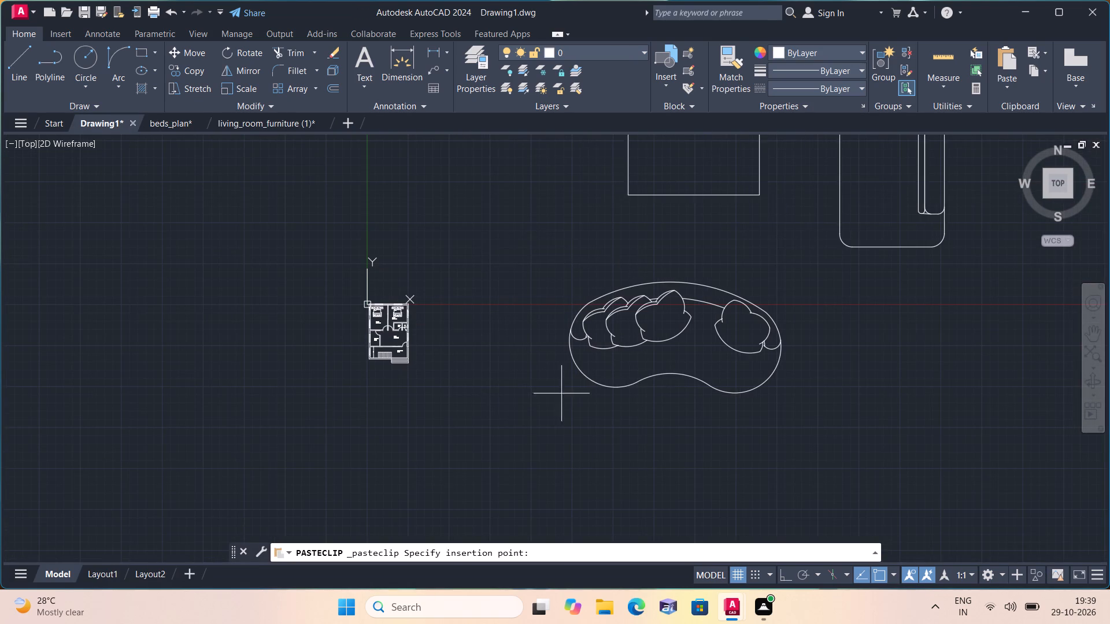
Delete the curved kidney-shaped sofa that was pasted along with the living room set.
{"action": "left_click_drag", "start_coordinate": [815, 444], "coordinate": [800, 413]}
{"action": "left_click", "coordinate": [530, 269]}
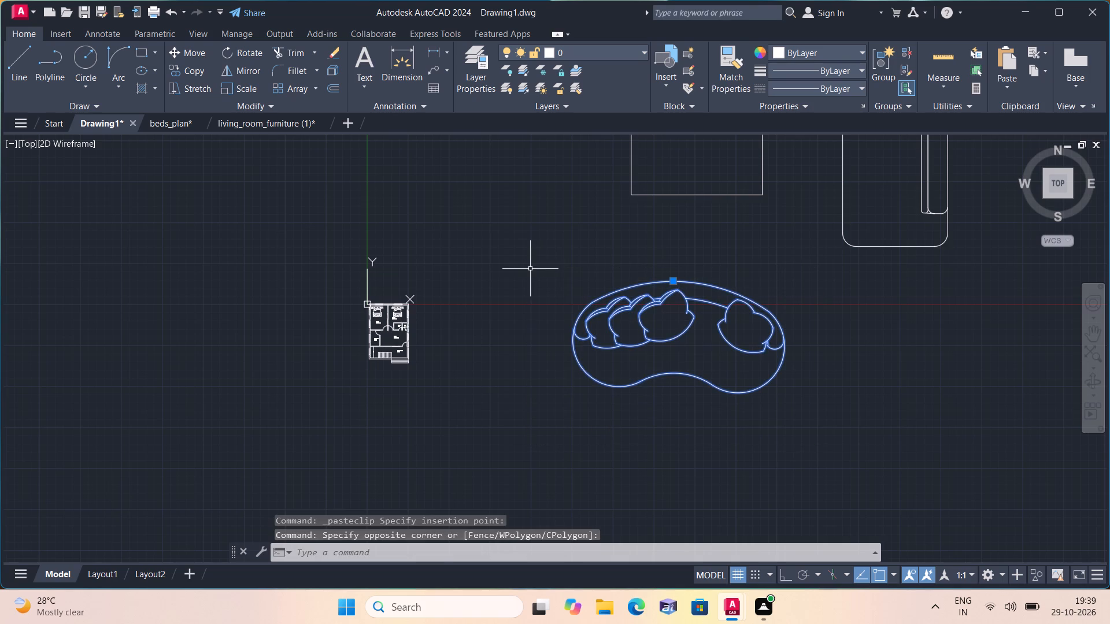
{"action": "key", "text": "Delete"}
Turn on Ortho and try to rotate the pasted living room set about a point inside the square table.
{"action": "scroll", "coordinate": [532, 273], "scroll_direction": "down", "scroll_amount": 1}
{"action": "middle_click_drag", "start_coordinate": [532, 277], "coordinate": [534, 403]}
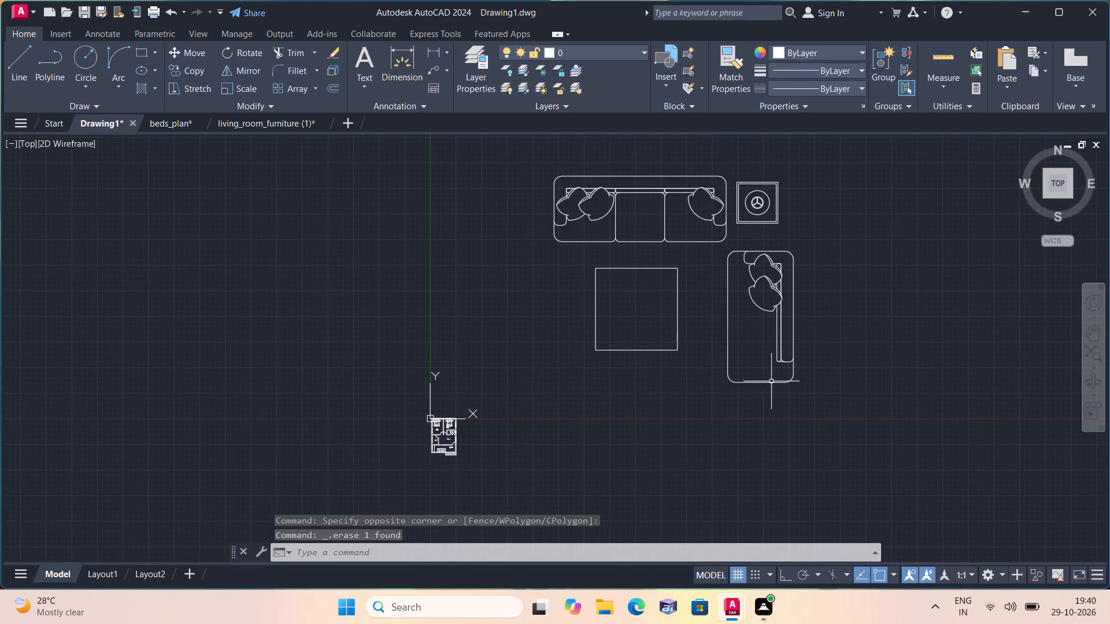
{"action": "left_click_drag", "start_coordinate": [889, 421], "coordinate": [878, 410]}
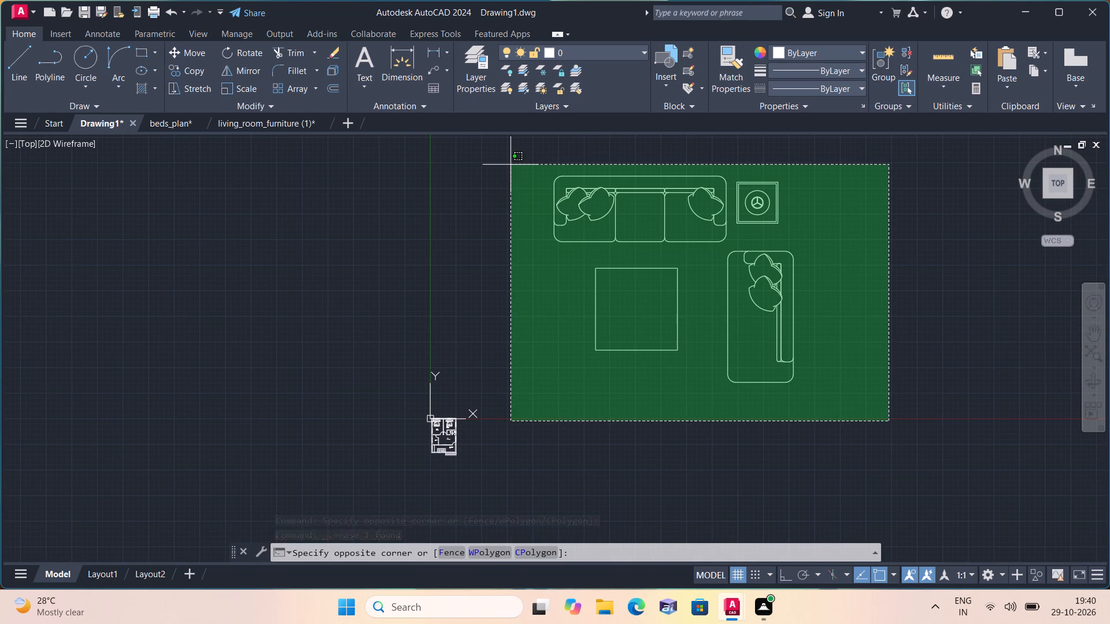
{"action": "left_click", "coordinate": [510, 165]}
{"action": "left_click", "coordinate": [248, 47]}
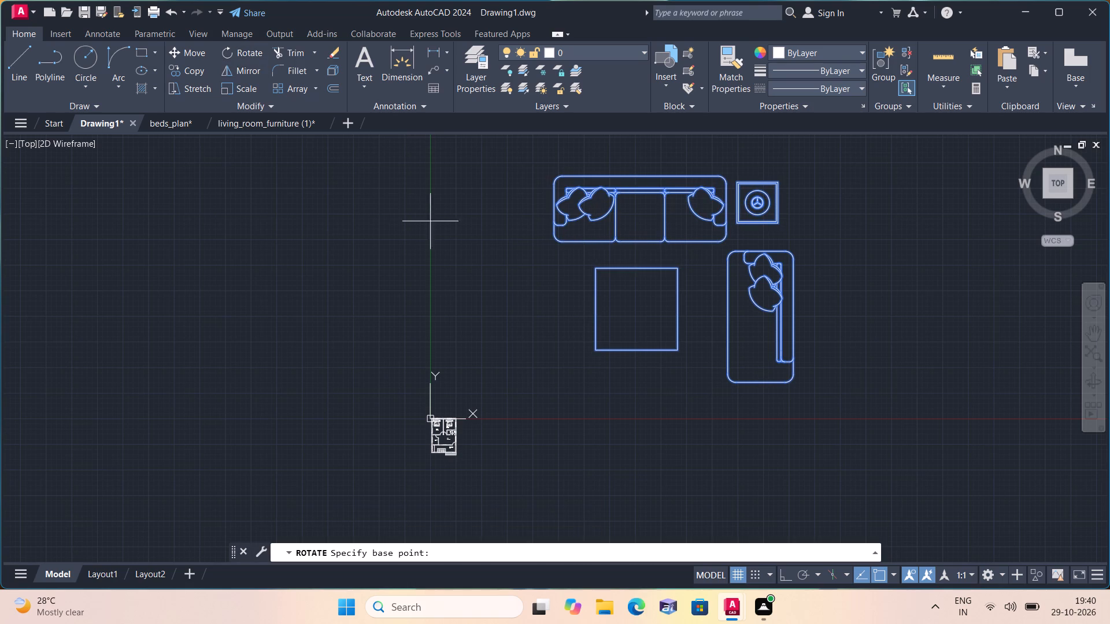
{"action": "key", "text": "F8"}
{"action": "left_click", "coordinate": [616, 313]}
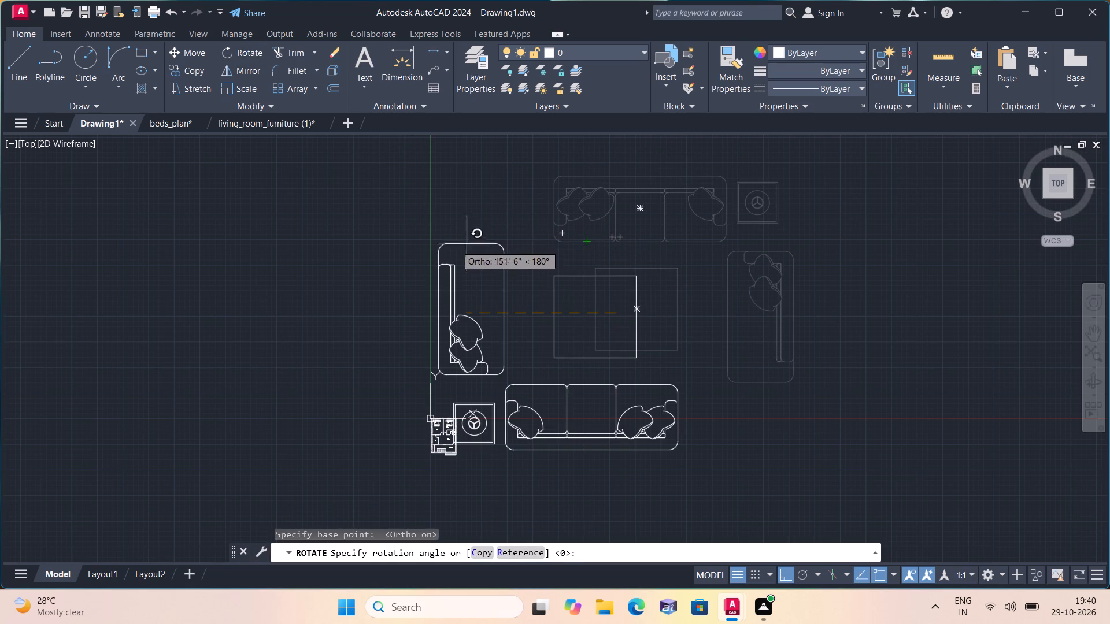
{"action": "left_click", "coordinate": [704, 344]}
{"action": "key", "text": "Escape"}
Mirror the whole living room set across a horizontal line below the square table, erasing the source objects.
{"action": "left_click_drag", "start_coordinate": [828, 430], "coordinate": [828, 425]}
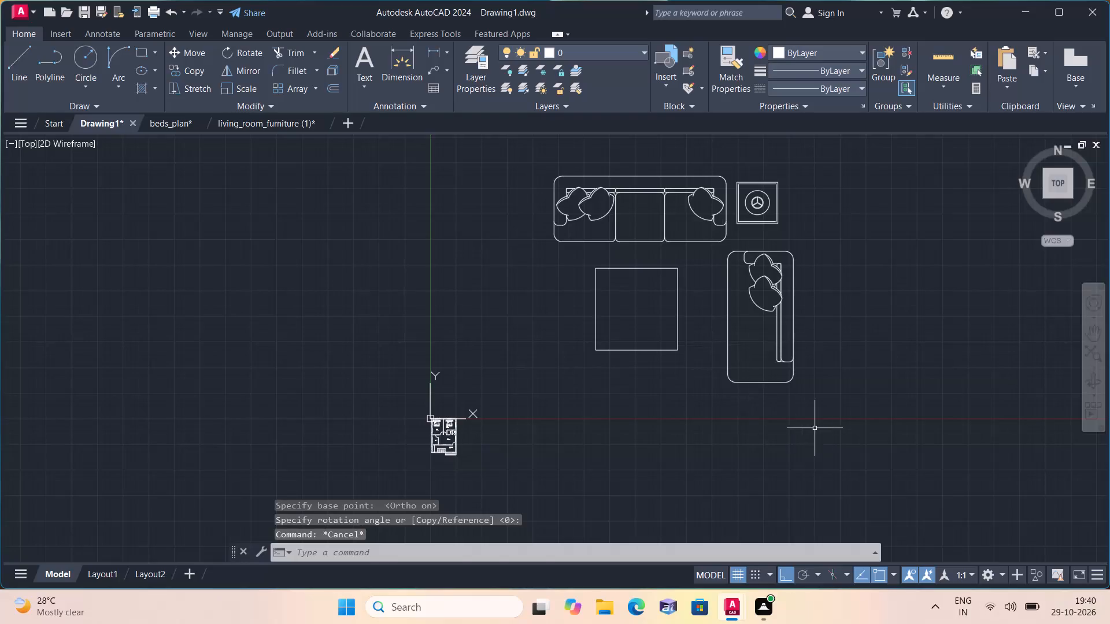
{"action": "left_click_drag", "start_coordinate": [828, 425], "coordinate": [820, 402]}
{"action": "left_click", "coordinate": [527, 165]}
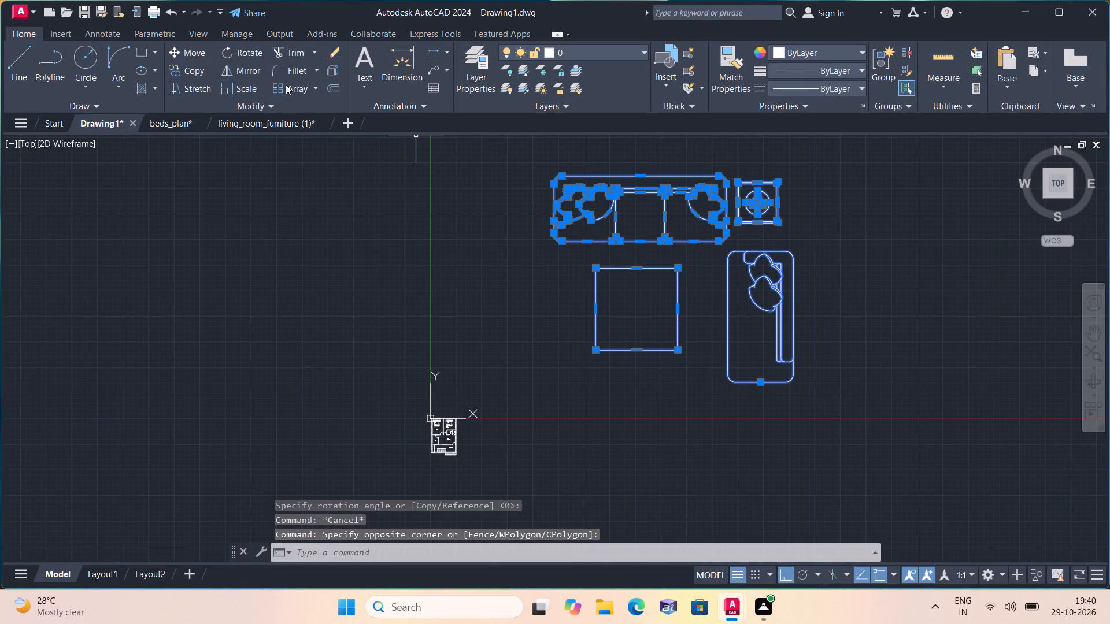
{"action": "left_click", "coordinate": [247, 66]}
{"action": "left_click_drag", "start_coordinate": [534, 343], "coordinate": [549, 343]}
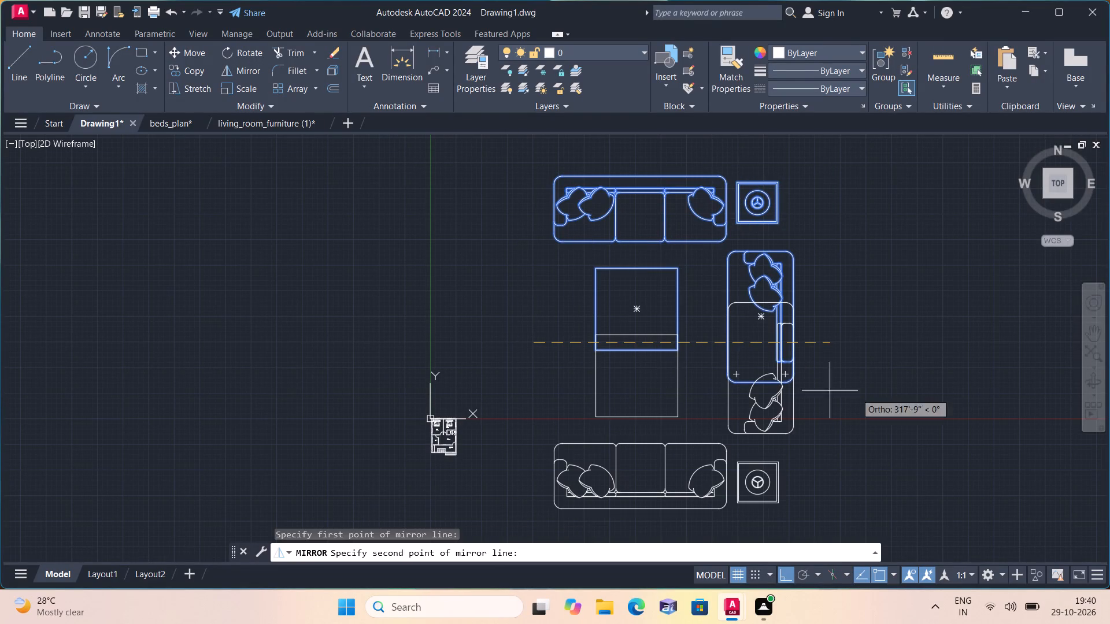
{"action": "left_click", "coordinate": [902, 371]}
{"action": "key", "text": "y"}
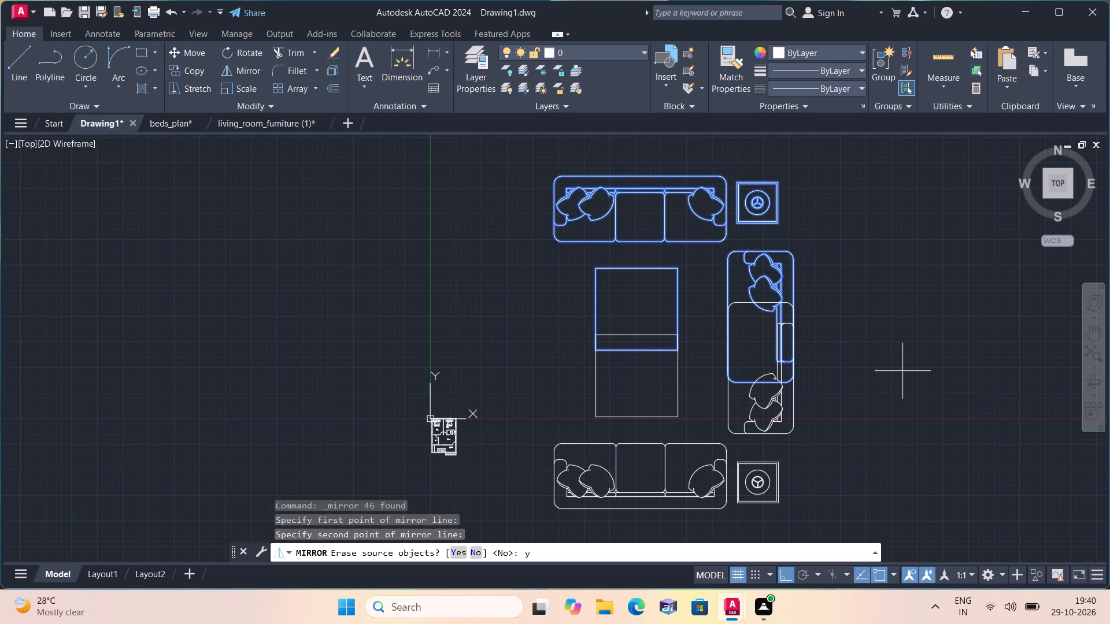
{"action": "key", "text": "space"}
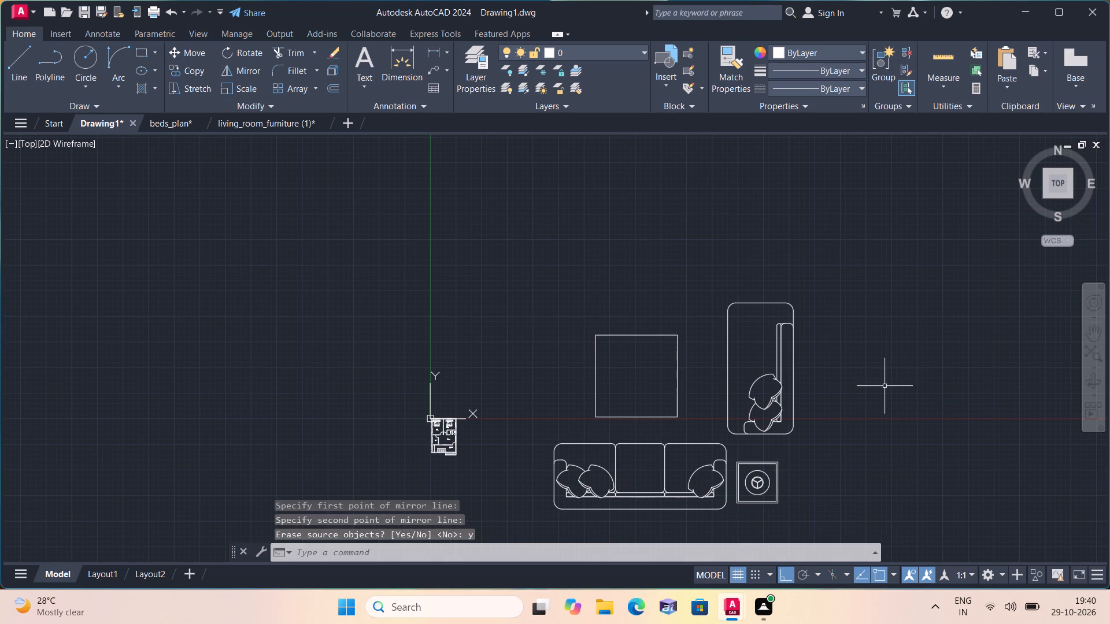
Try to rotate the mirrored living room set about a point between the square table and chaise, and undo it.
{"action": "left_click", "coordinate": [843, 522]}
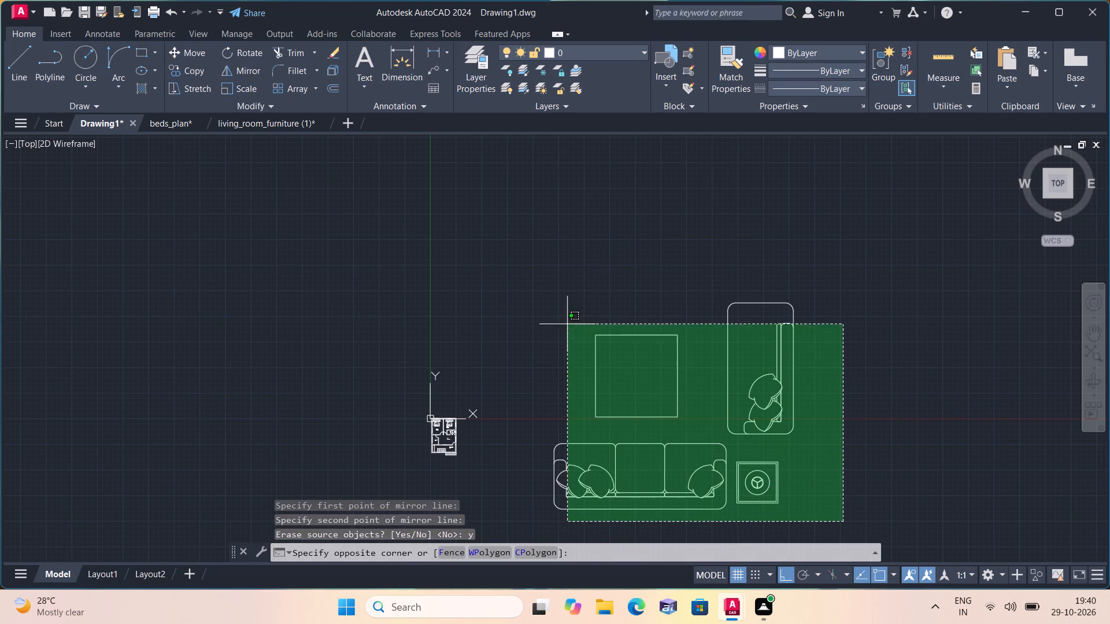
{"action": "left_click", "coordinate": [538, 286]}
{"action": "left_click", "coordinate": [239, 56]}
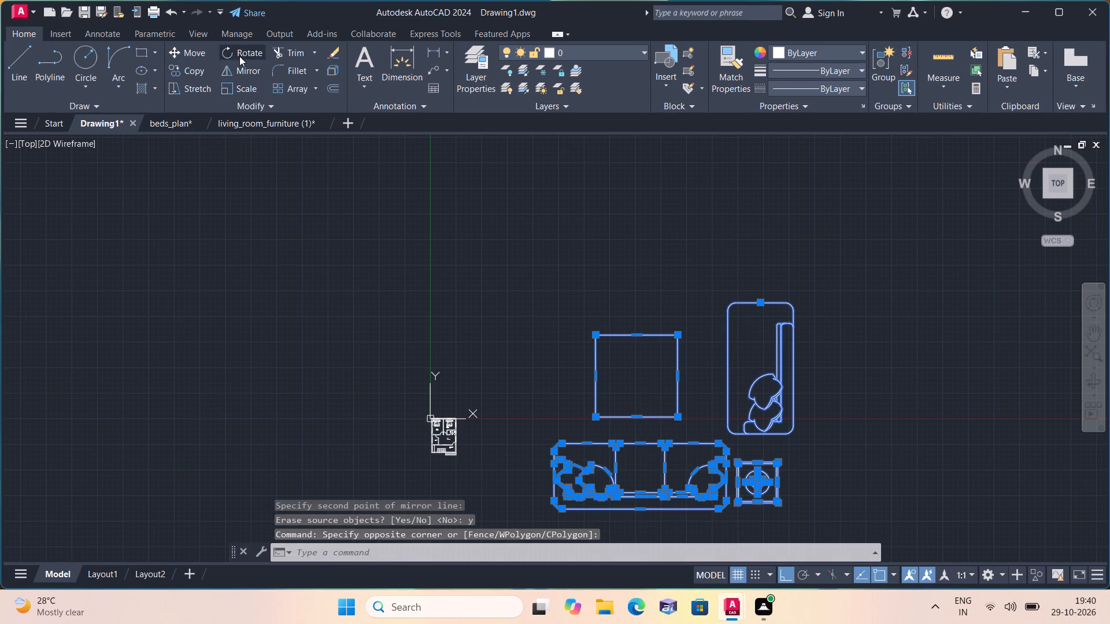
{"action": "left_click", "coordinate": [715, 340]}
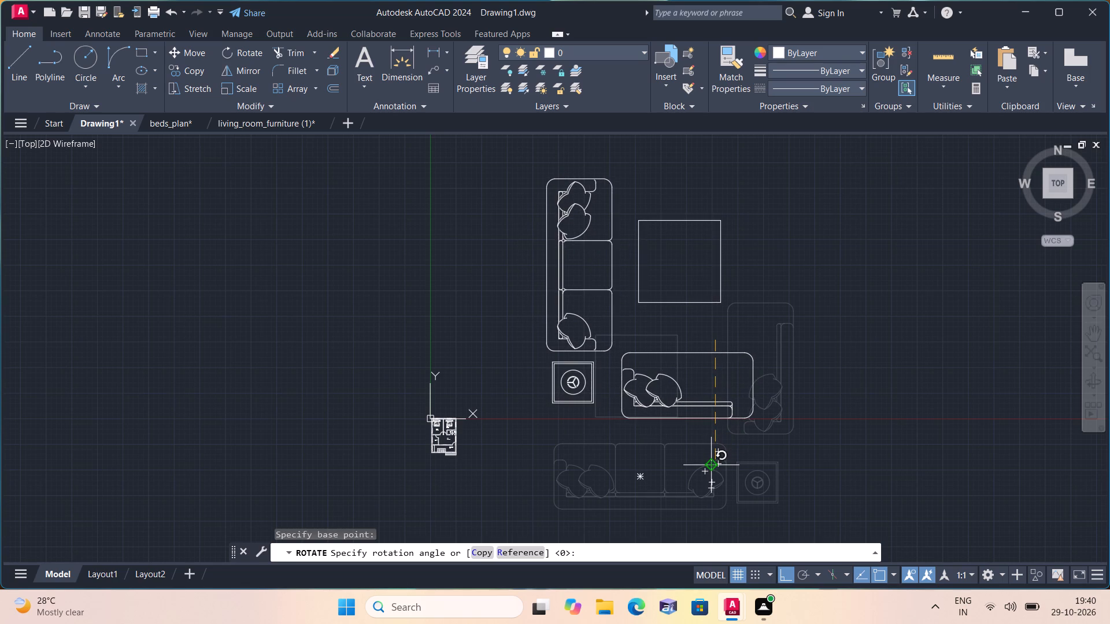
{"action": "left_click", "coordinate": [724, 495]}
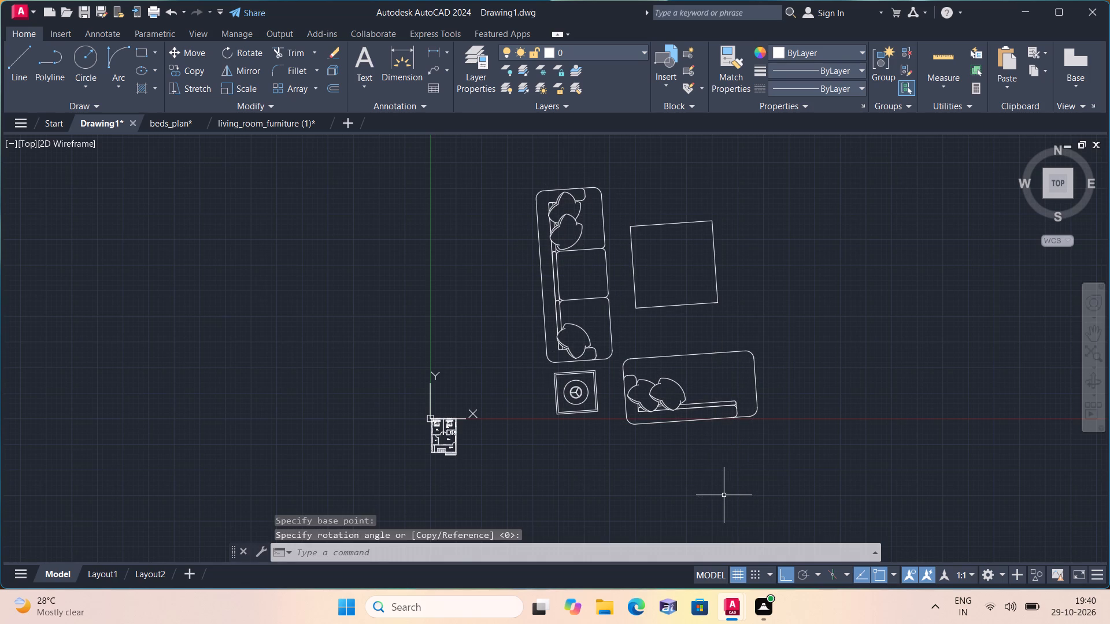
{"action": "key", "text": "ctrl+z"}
Rotate the living room set 90° clockwise about the square table's upper-right corner, bringing the three-seat sofa vertical.
{"action": "left_click", "coordinate": [827, 519]}
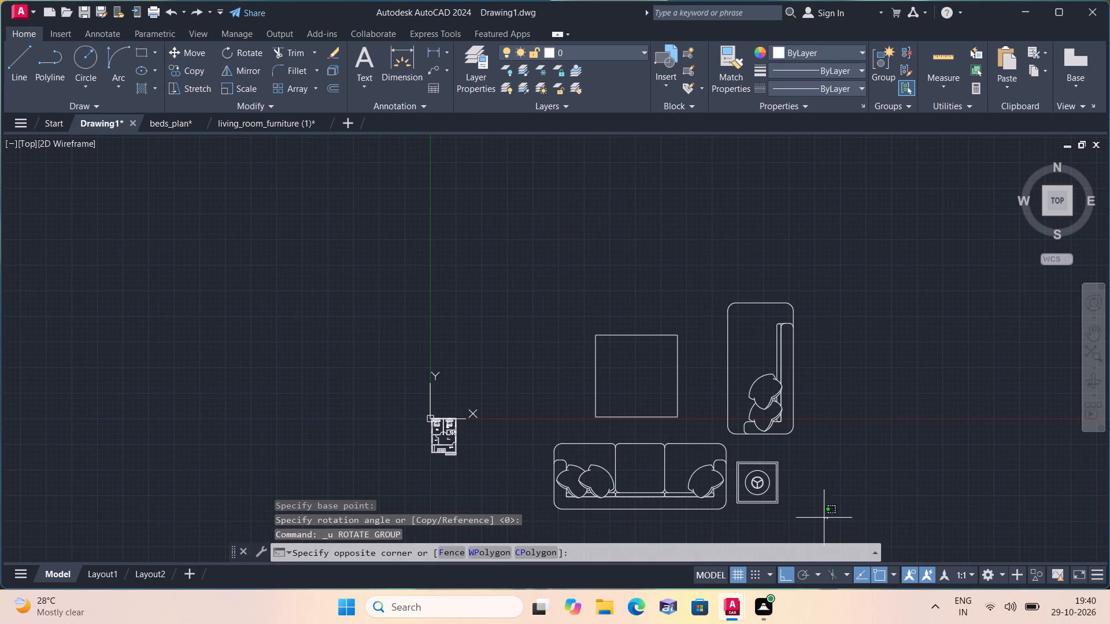
{"action": "left_click", "coordinate": [538, 262]}
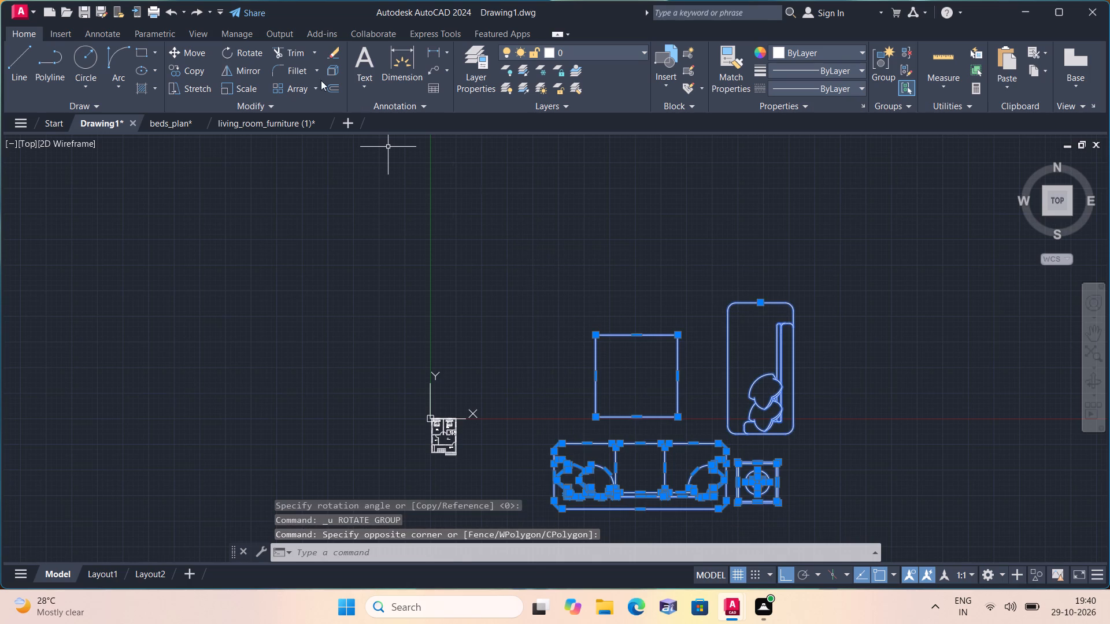
{"action": "left_click", "coordinate": [237, 45]}
{"action": "left_click", "coordinate": [682, 338]}
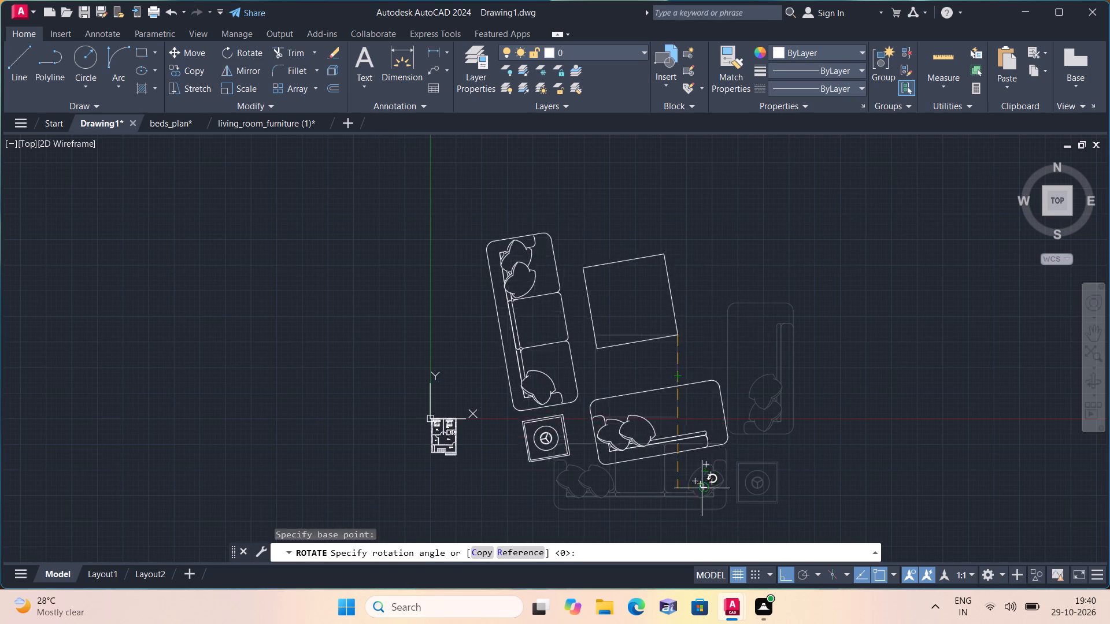
{"action": "scroll", "coordinate": [693, 509], "scroll_direction": "down", "scroll_amount": 1}
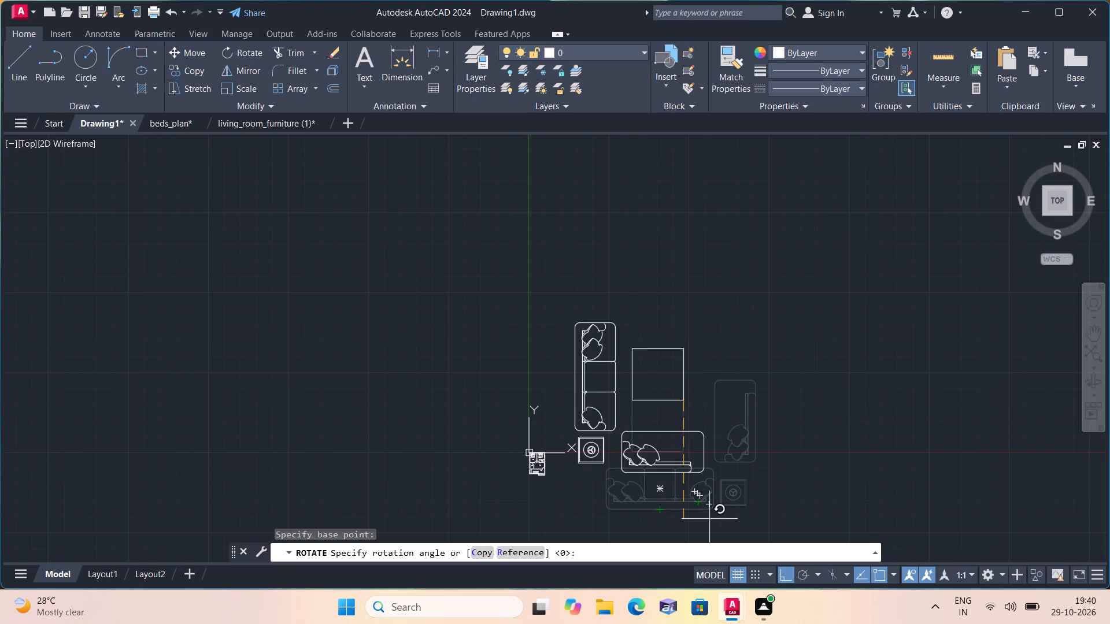
{"action": "middle_click_drag", "start_coordinate": [710, 523], "coordinate": [669, 399]}
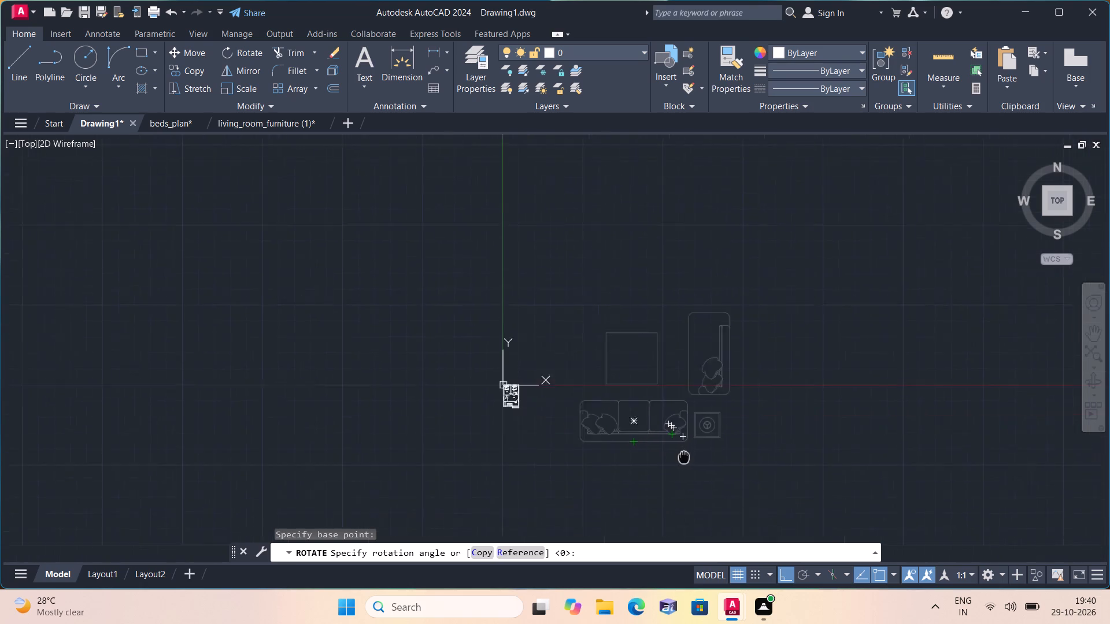
{"action": "middle_click_drag", "start_coordinate": [669, 399], "coordinate": [668, 397]}
{"action": "left_click", "coordinate": [711, 478]}
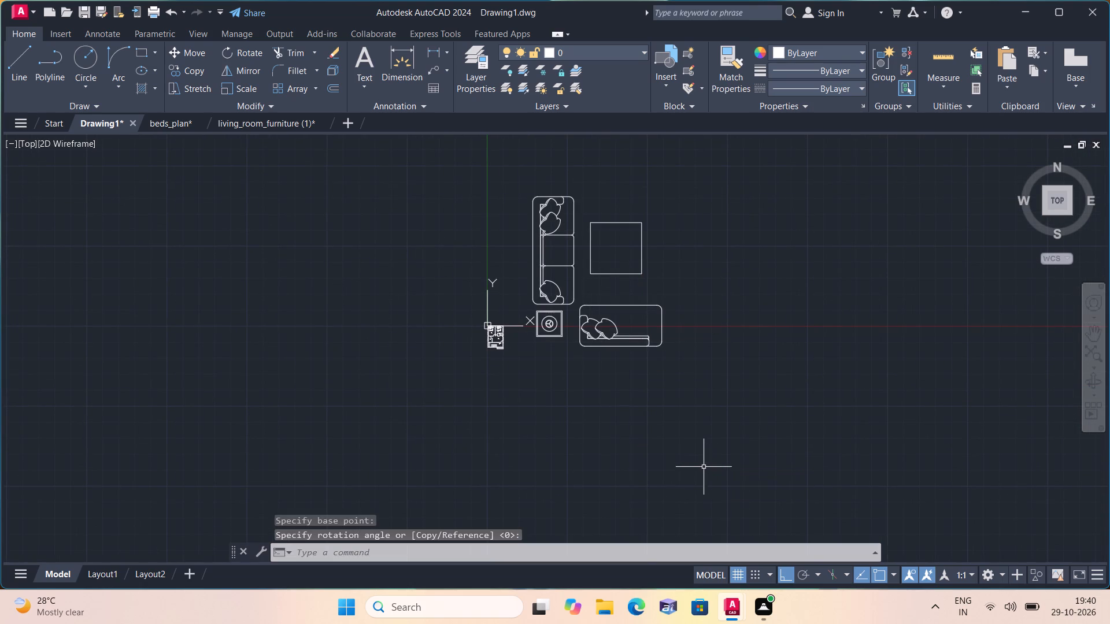
{"action": "scroll", "coordinate": [558, 282], "scroll_direction": "up", "scroll_amount": 1}
Copy the vertical three-seat sofa about 143' horizontally to its left, keeping the original.
{"action": "scroll", "coordinate": [558, 282], "scroll_direction": "up", "scroll_amount": 2}
{"action": "left_click", "coordinate": [623, 374]}
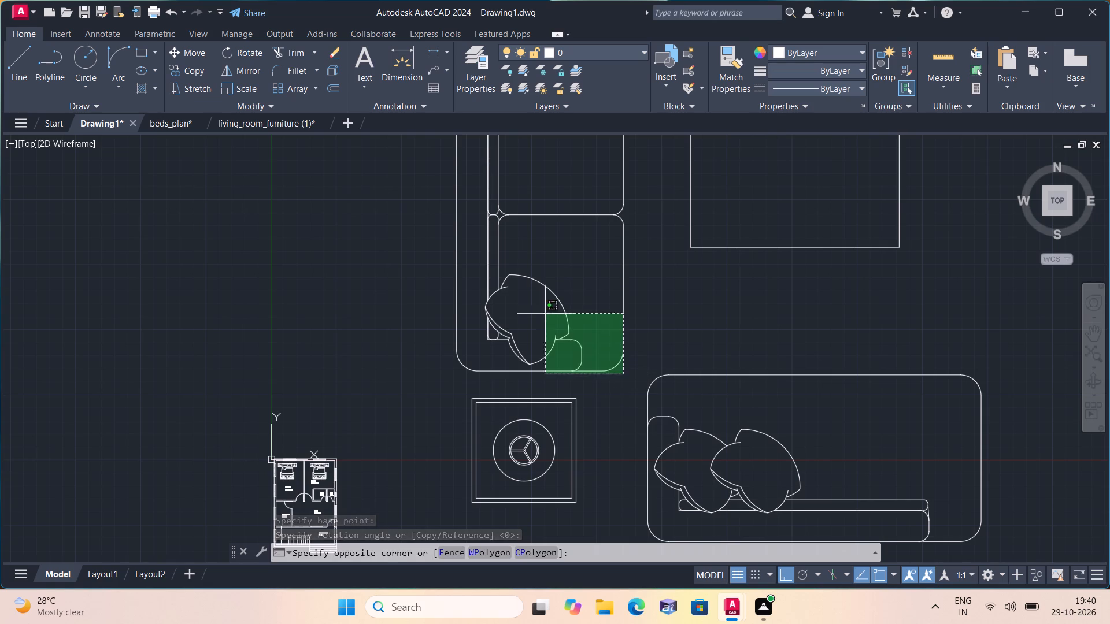
{"action": "middle_click_drag", "start_coordinate": [483, 271], "coordinate": [534, 441]}
{"action": "middle_click_drag", "start_coordinate": [495, 214], "coordinate": [518, 288]}
{"action": "scroll", "coordinate": [494, 214], "scroll_direction": "down", "scroll_amount": 1}
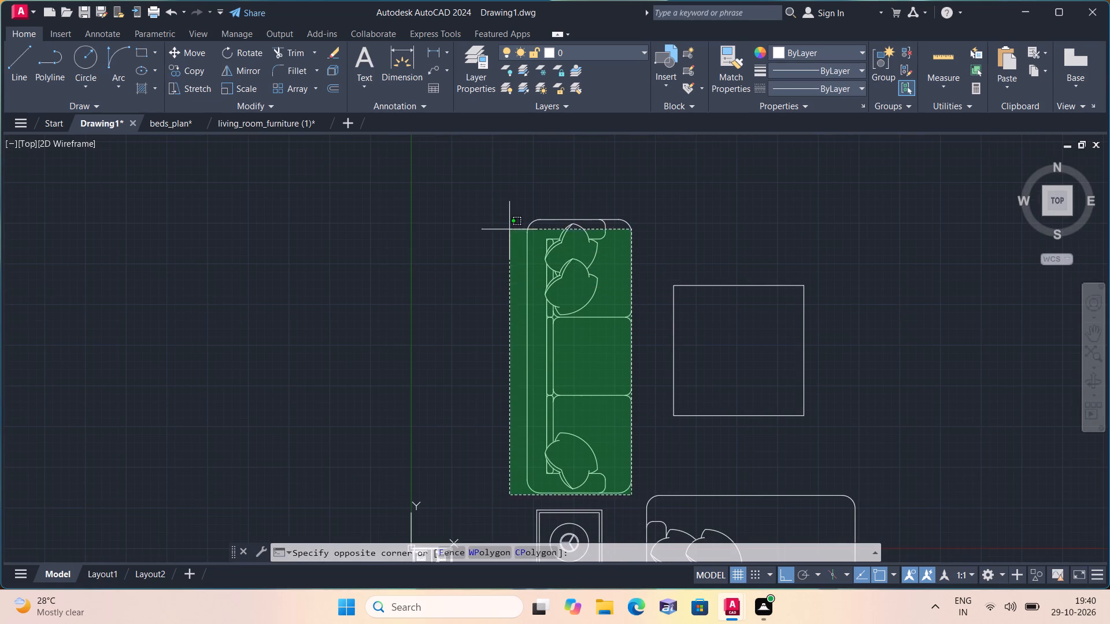
{"action": "left_click", "coordinate": [505, 211]}
{"action": "left_click", "coordinate": [193, 66]}
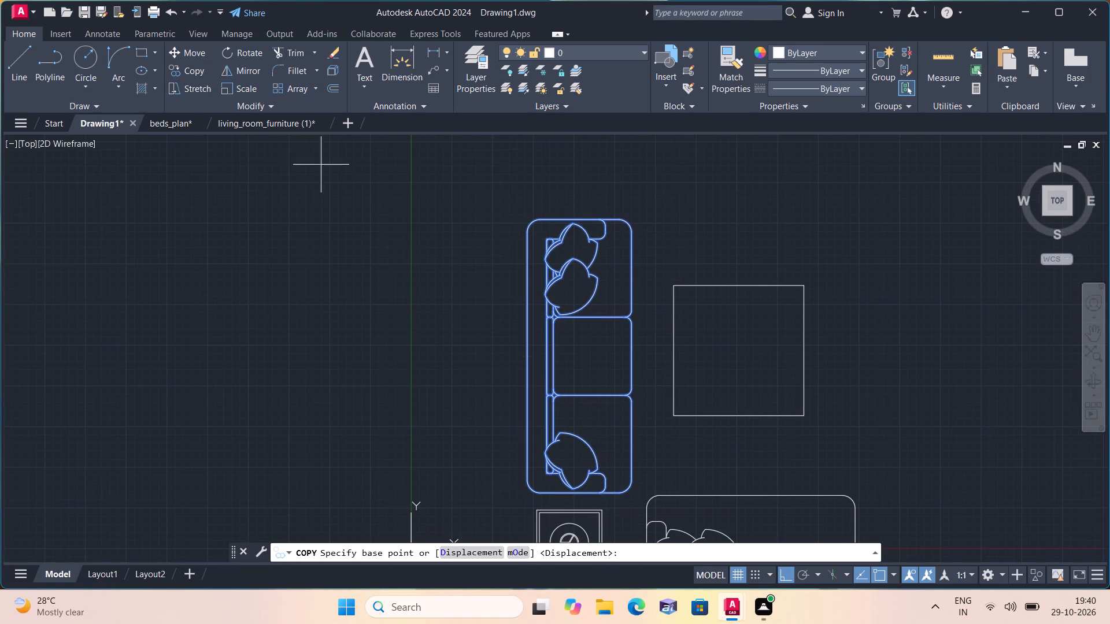
{"action": "left_click", "coordinate": [569, 320]}
{"action": "left_click", "coordinate": [349, 292]}
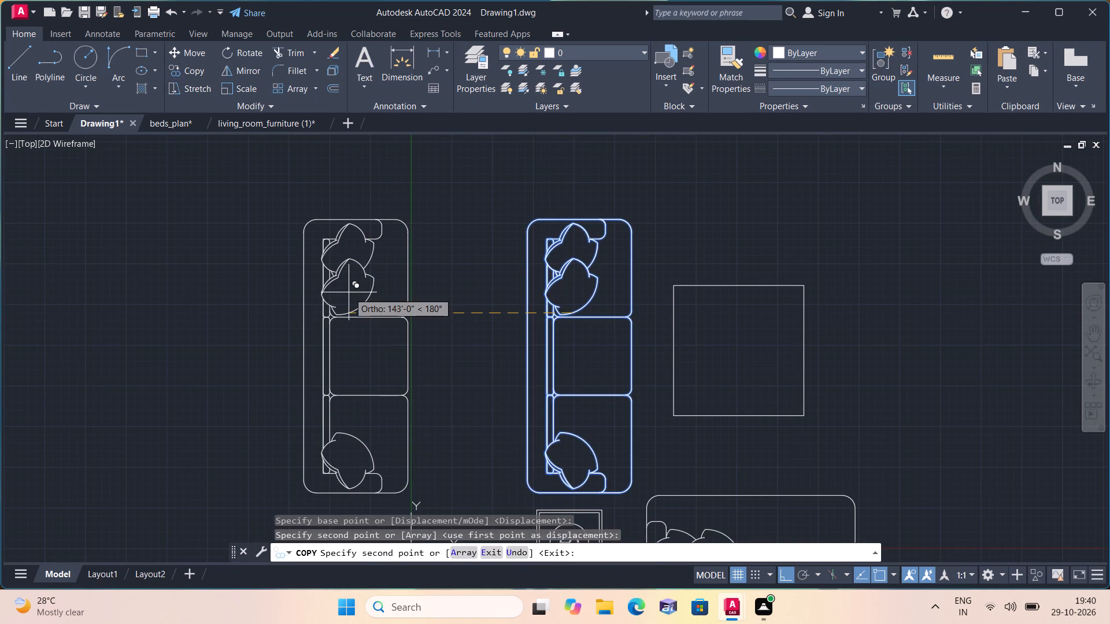
{"action": "key", "text": "Escape"}
Rotate the copied three-seat sofa 90° counterclockwise so it lies horizontally with its backrest at the bottom.
{"action": "middle_click_drag", "start_coordinate": [435, 443], "coordinate": [478, 358]}
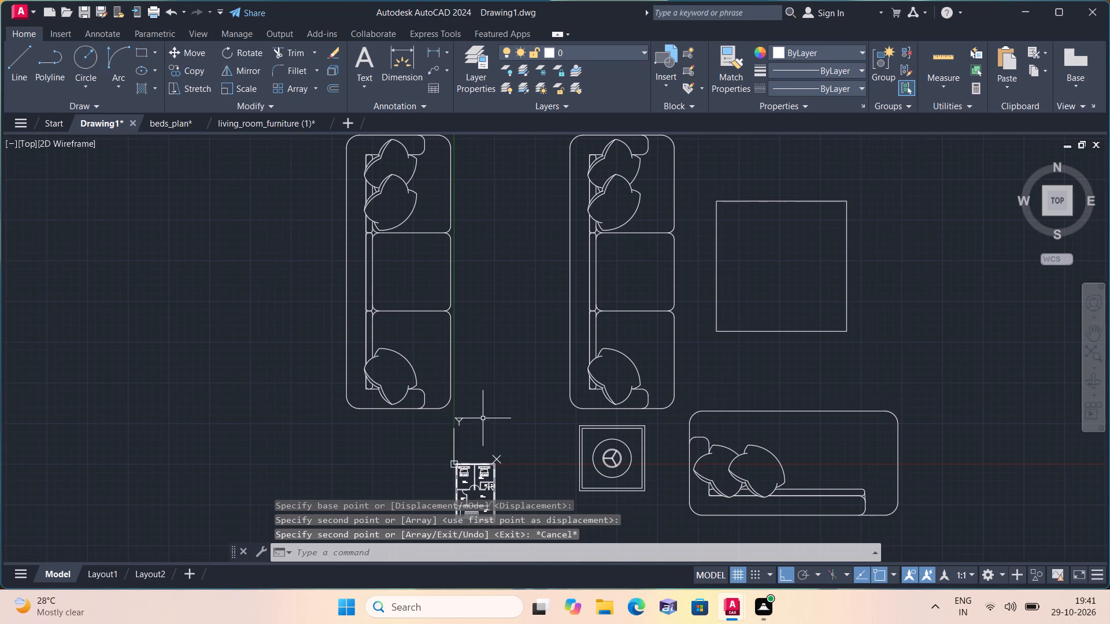
{"action": "left_click", "coordinate": [482, 419]}
{"action": "middle_click_drag", "start_coordinate": [295, 261], "coordinate": [335, 329]}
{"action": "left_click", "coordinate": [342, 166]}
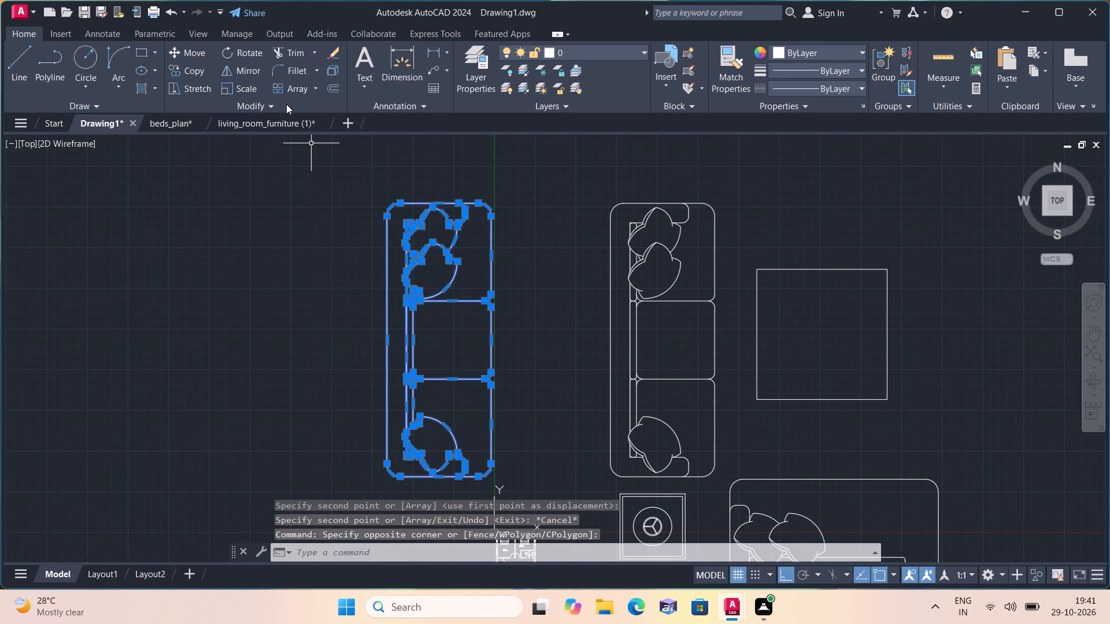
{"action": "left_click", "coordinate": [239, 53]}
{"action": "left_click_drag", "start_coordinate": [471, 374], "coordinate": [471, 358]}
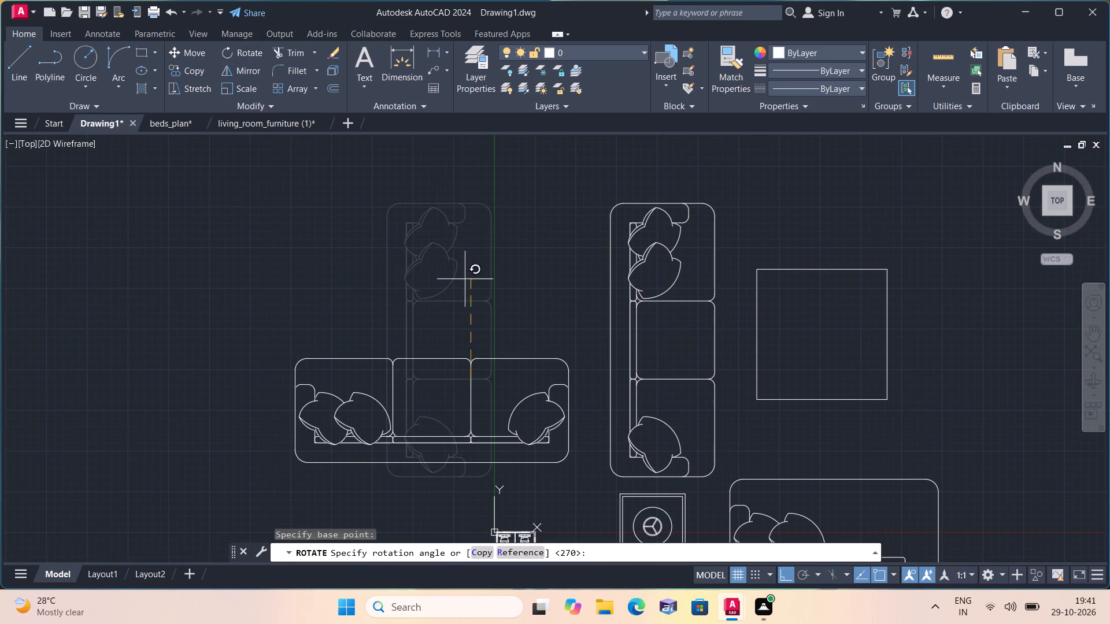
{"action": "left_click", "coordinate": [468, 179]}
{"action": "scroll", "coordinate": [497, 229], "scroll_direction": "down", "scroll_amount": 2}
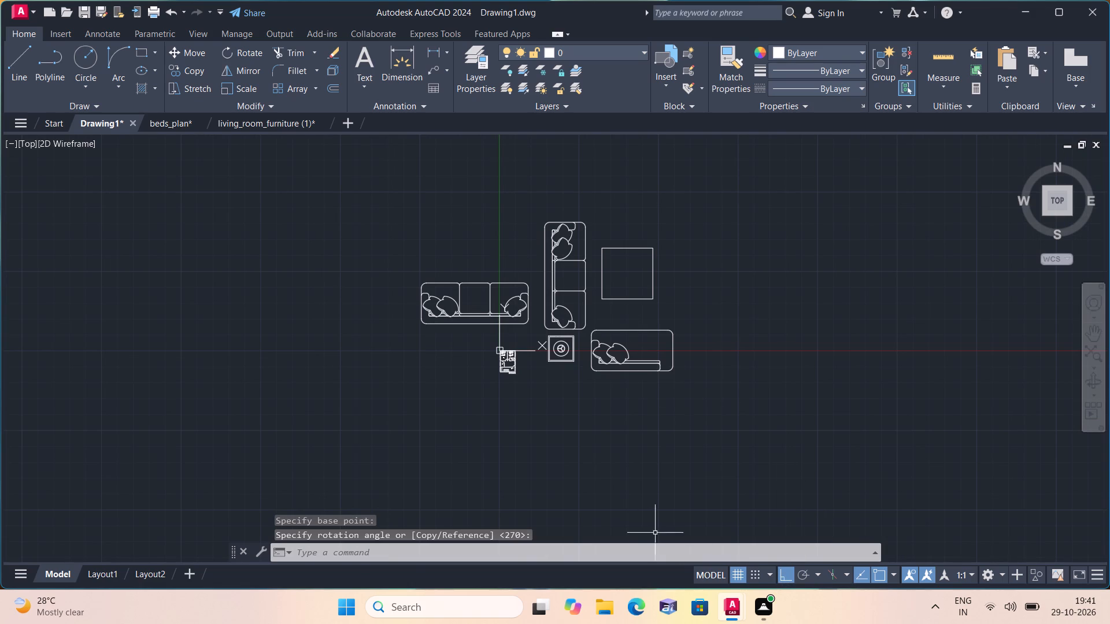
Open sinks_2.dwg and copy the top-row single-bowl sink with the short drainboard into Drawing1, left of the horizontal sofa.
{"action": "left_click", "coordinate": [24, 10]}
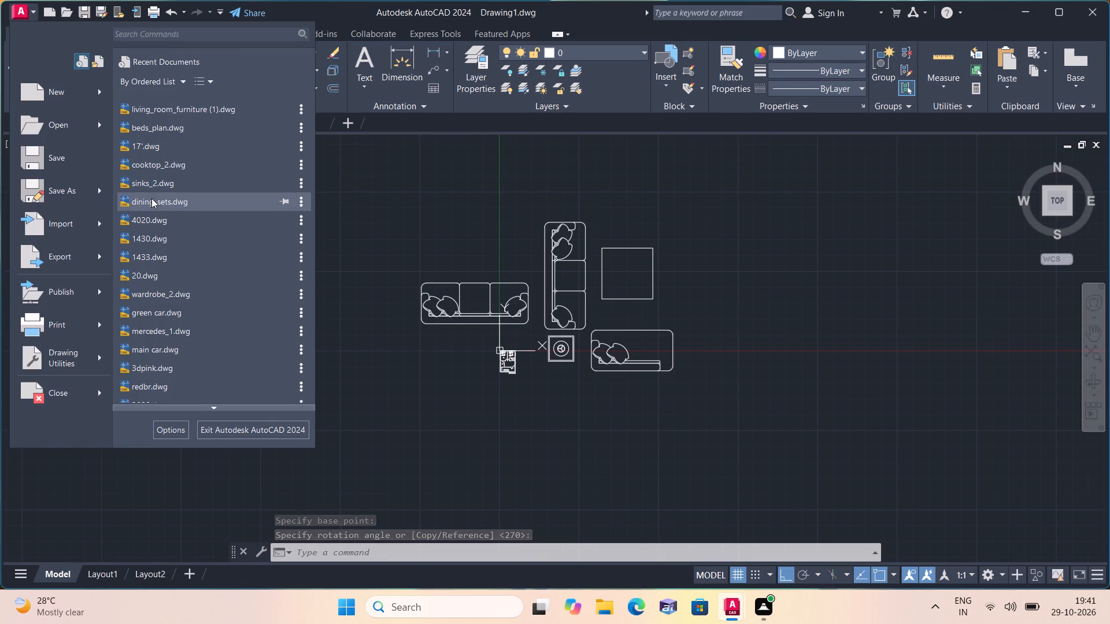
{"action": "left_click", "coordinate": [149, 187]}
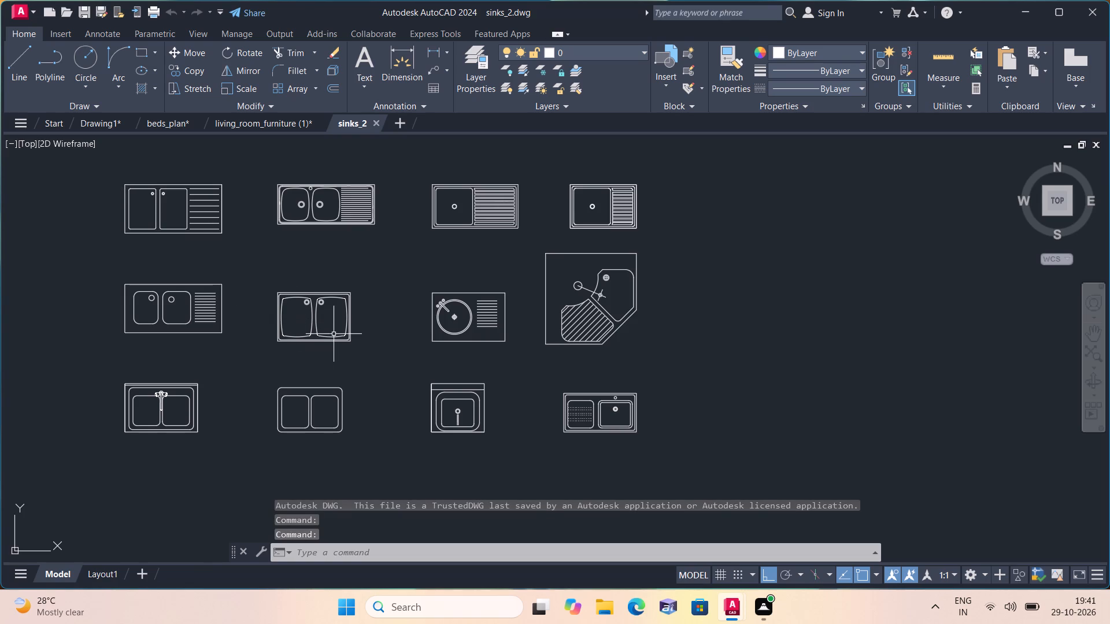
{"action": "left_click", "coordinate": [621, 218]}
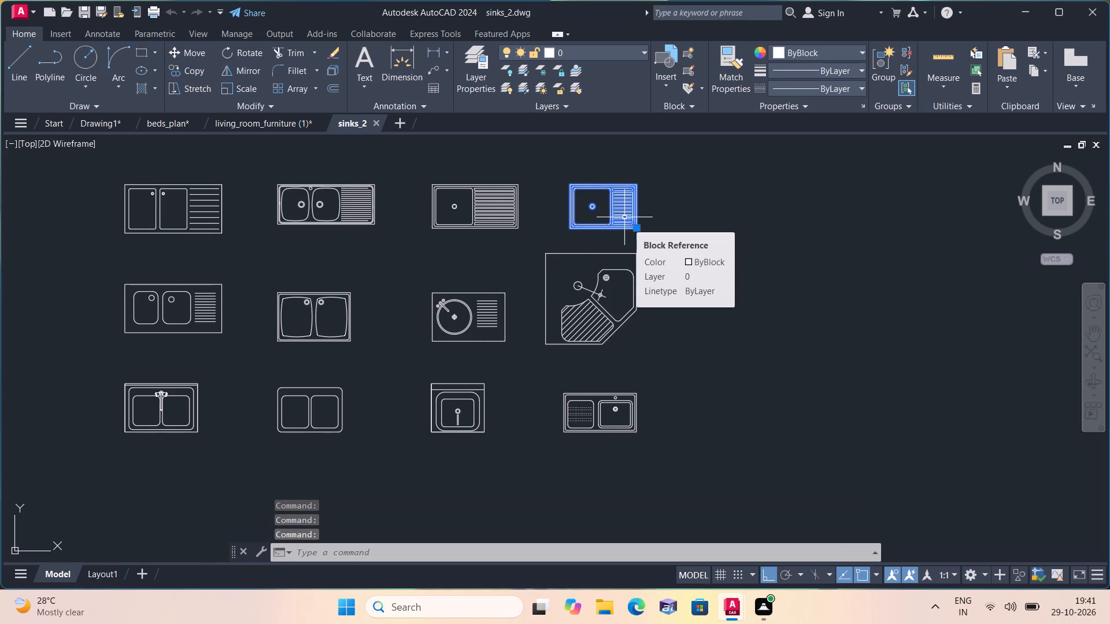
{"action": "key", "text": "ctrl+c"}
{"action": "left_click", "coordinate": [97, 123]}
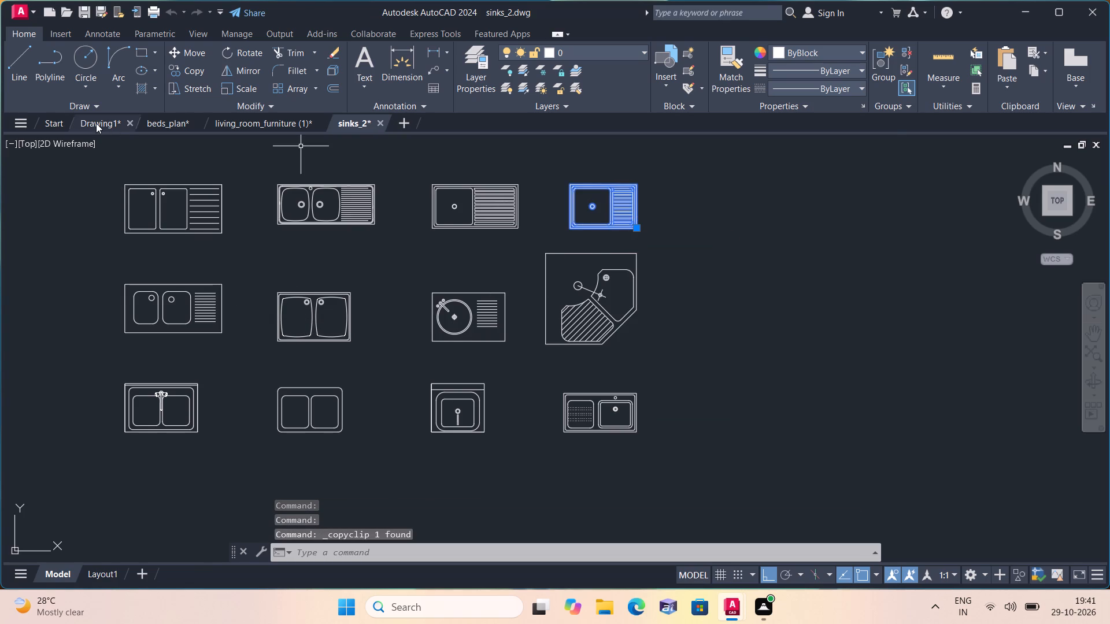
{"action": "key", "text": "ctrl+v"}
{"action": "left_click", "coordinate": [238, 301]}
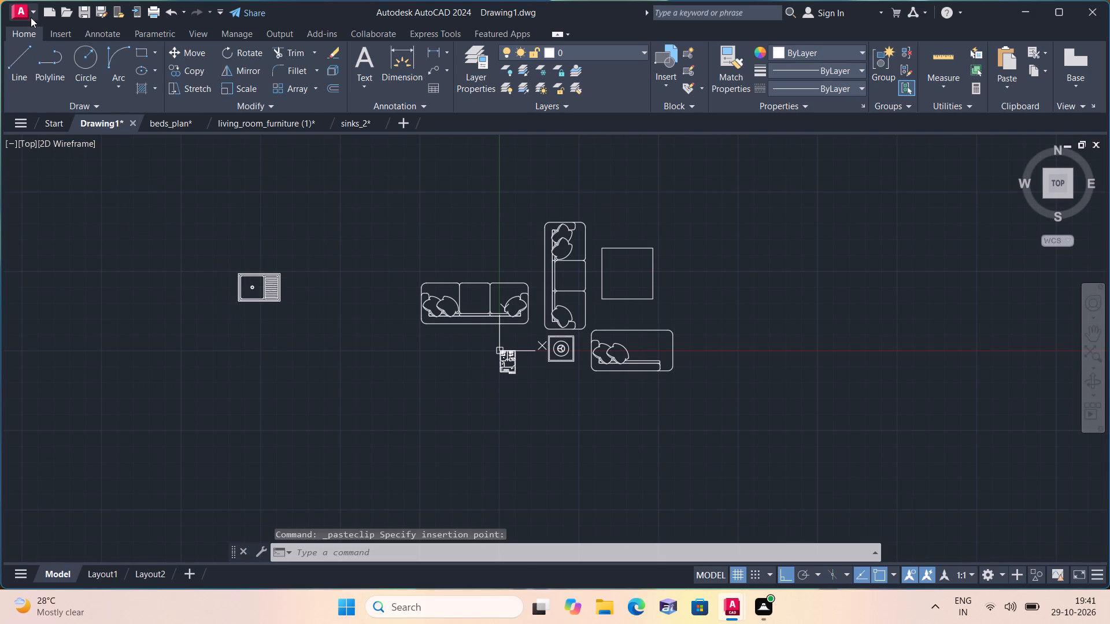
Open cooktop_2.dwg and copy the two-burner cooktop with front knobs into Drawing1, above the pasted sink.
{"action": "left_click", "coordinate": [21, 11]}
{"action": "left_click", "coordinate": [162, 180]}
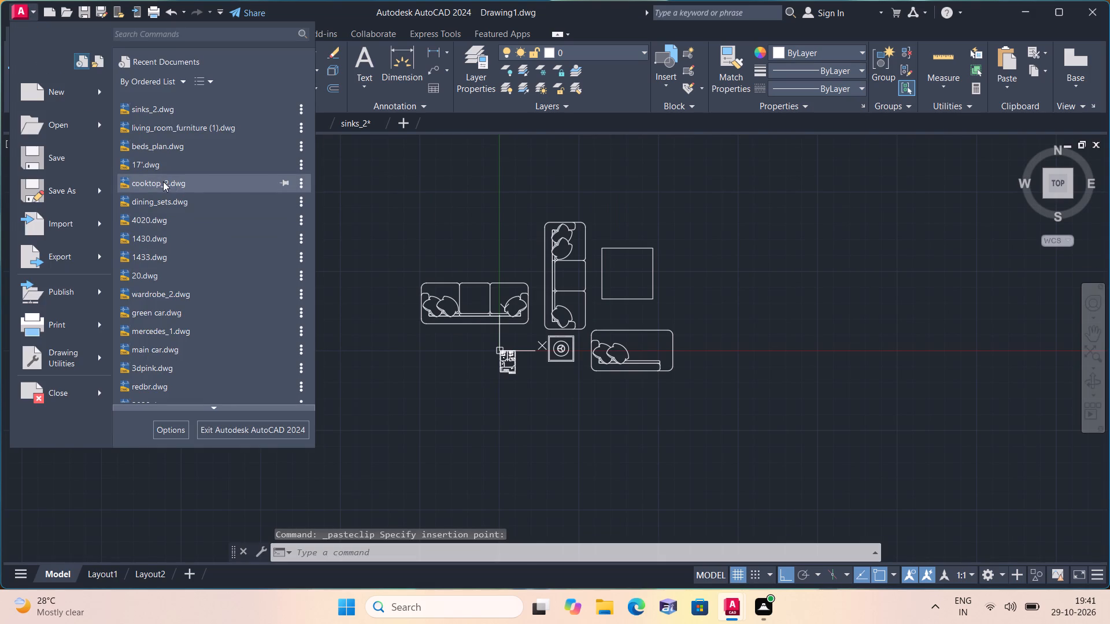
{"action": "left_click", "coordinate": [460, 328]}
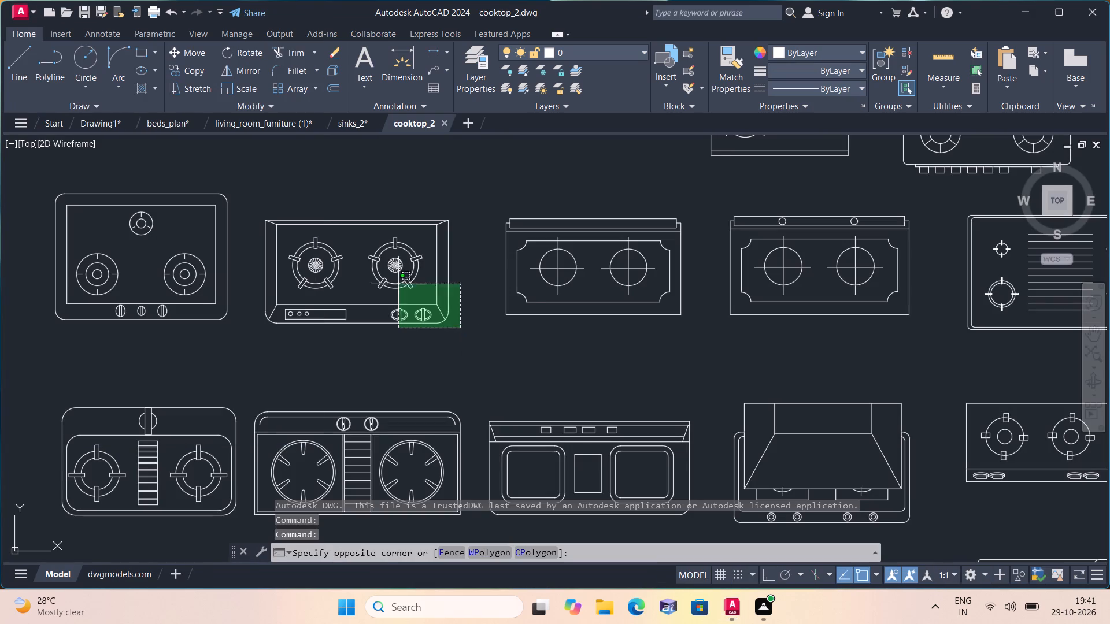
{"action": "left_click", "coordinate": [252, 189]}
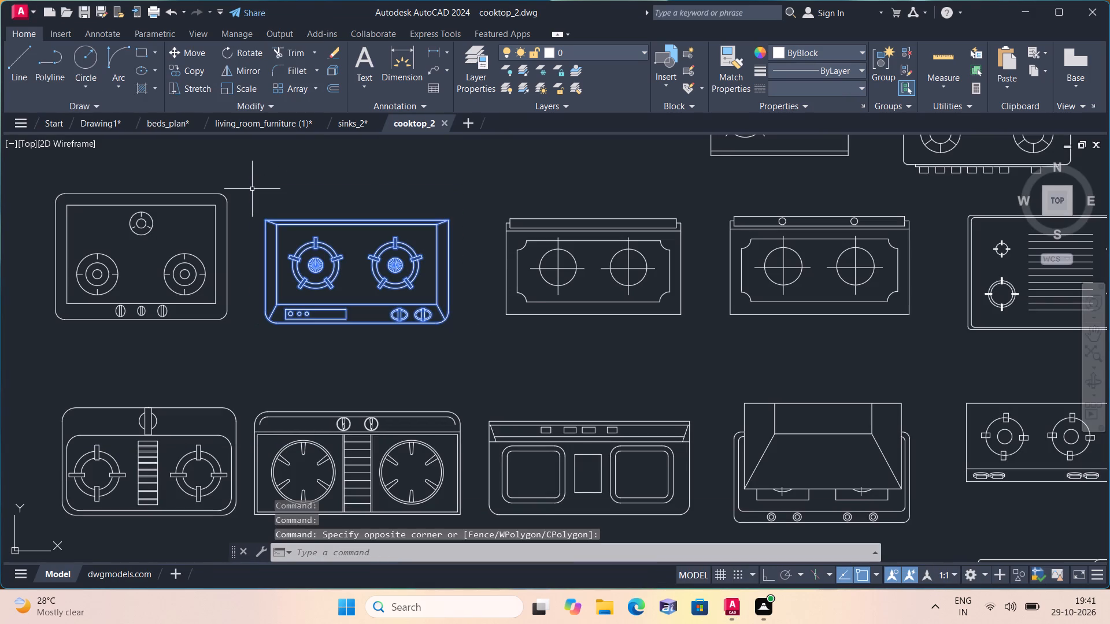
{"action": "key", "text": "ctrl+c"}
{"action": "left_click", "coordinate": [99, 122]}
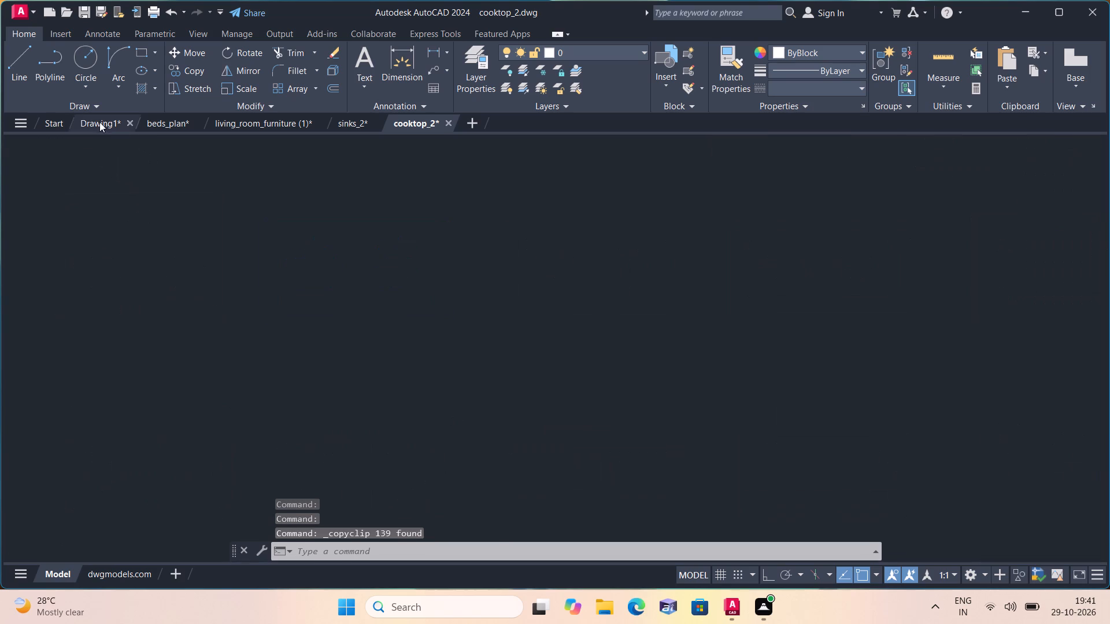
{"action": "key", "text": "ctrl+v"}
{"action": "left_click", "coordinate": [271, 240]}
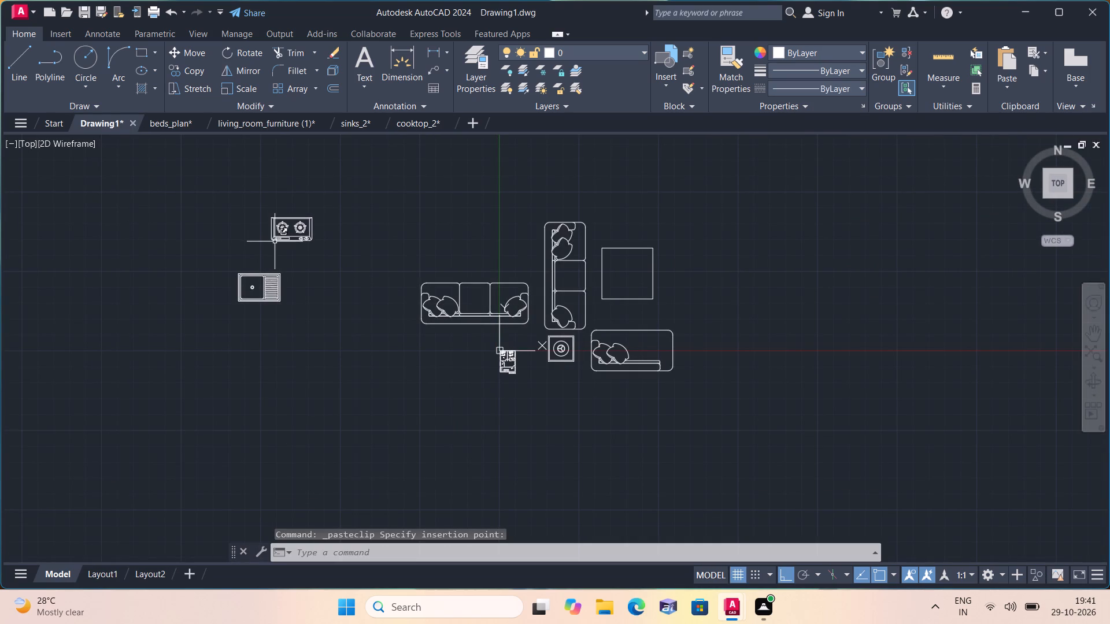
Rotate the pasted sink 180° about a point just below it, putting its drainboard on the left.
{"action": "left_click", "coordinate": [268, 307]}
{"action": "left_click", "coordinate": [276, 285]}
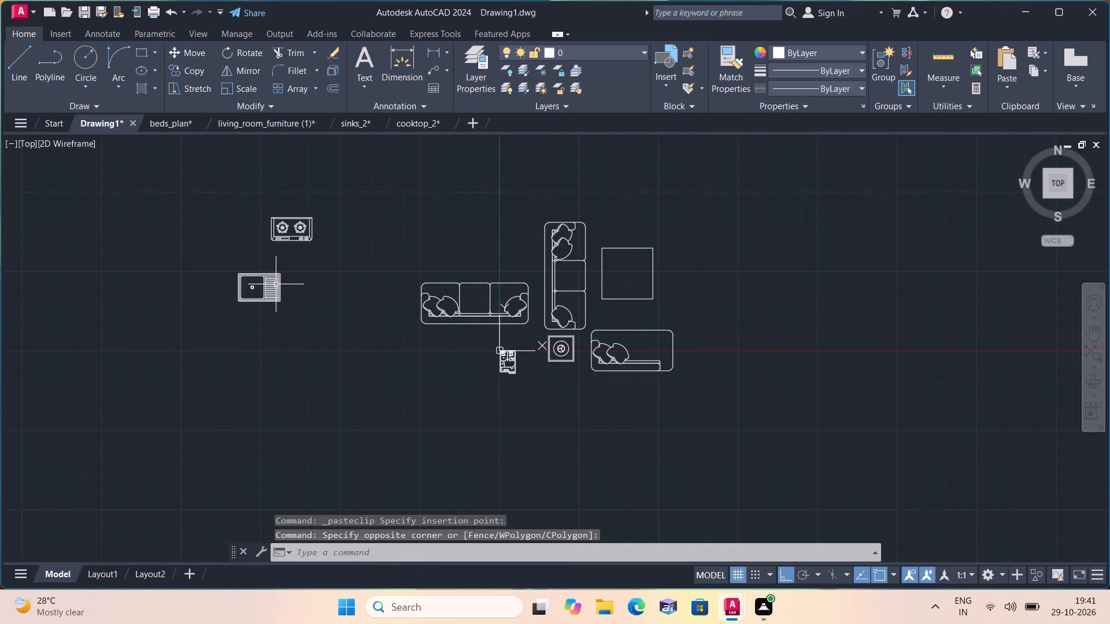
{"action": "left_click", "coordinate": [274, 284]}
{"action": "left_click", "coordinate": [249, 50]}
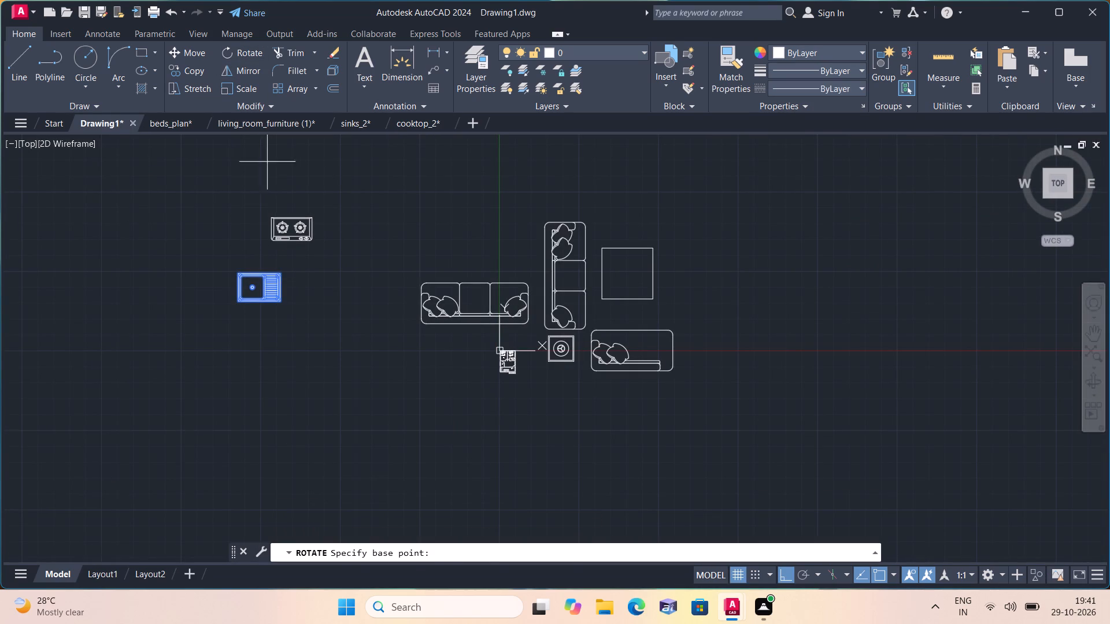
{"action": "left_click", "coordinate": [268, 315]}
{"action": "left_click", "coordinate": [163, 325]}
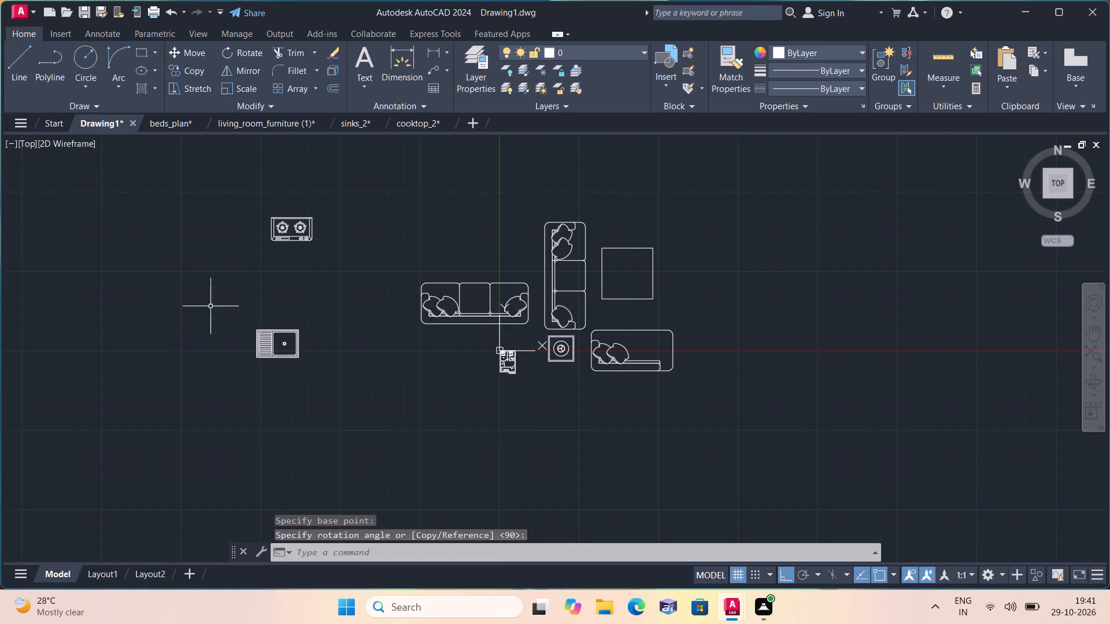
Rotate the pasted cooktop 180° about a point near its right burner.
{"action": "left_click", "coordinate": [350, 283]}
{"action": "left_click", "coordinate": [225, 192]}
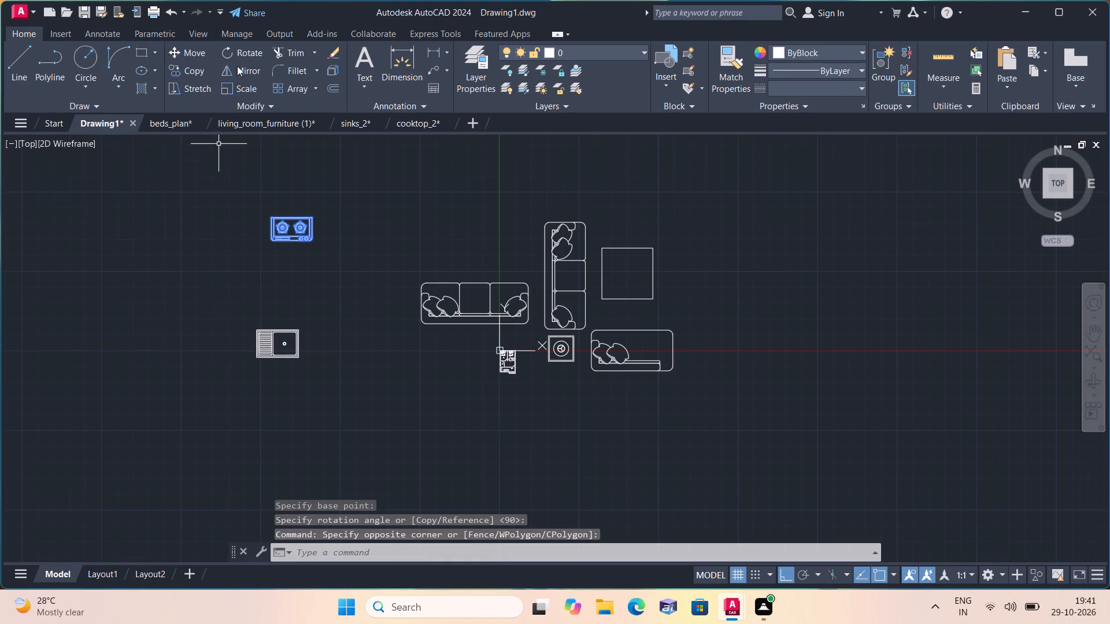
{"action": "left_click", "coordinate": [243, 53]}
{"action": "left_click", "coordinate": [305, 226]}
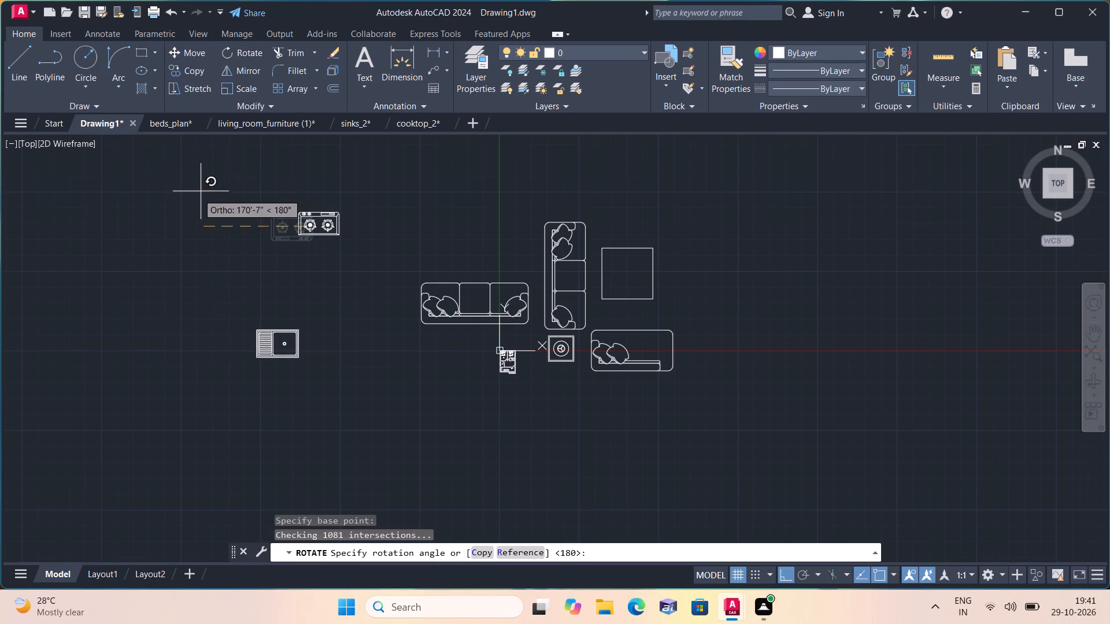
{"action": "left_click", "coordinate": [191, 200]}
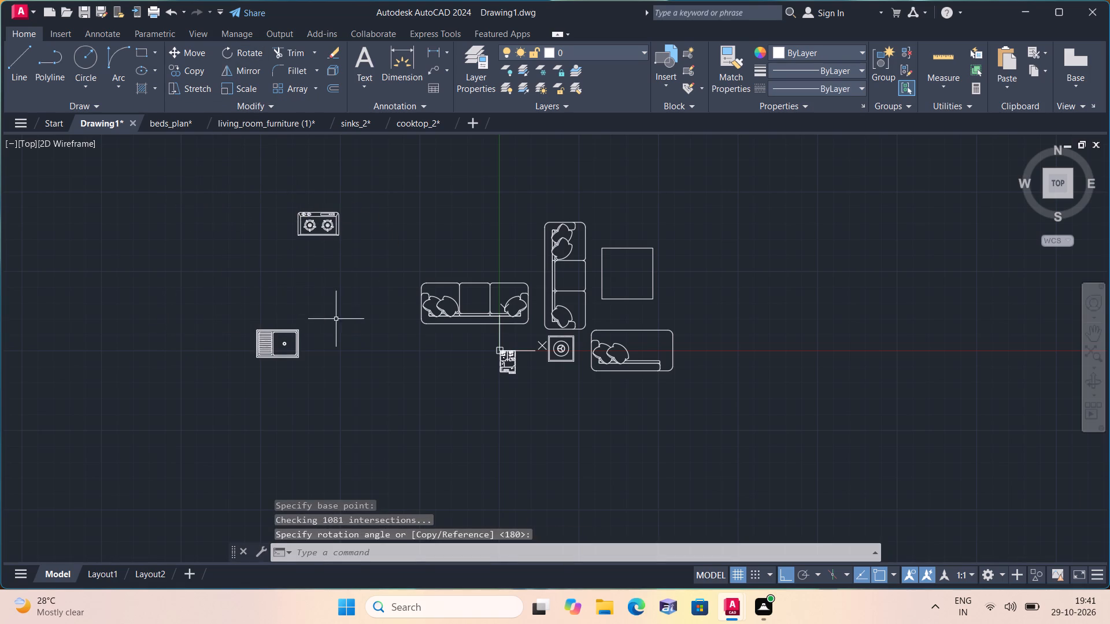
Turn off Ortho and scale the horizontal three-seat sofa down freehand to room size about a point in its middle seat.
{"action": "left_click", "coordinate": [785, 571]}
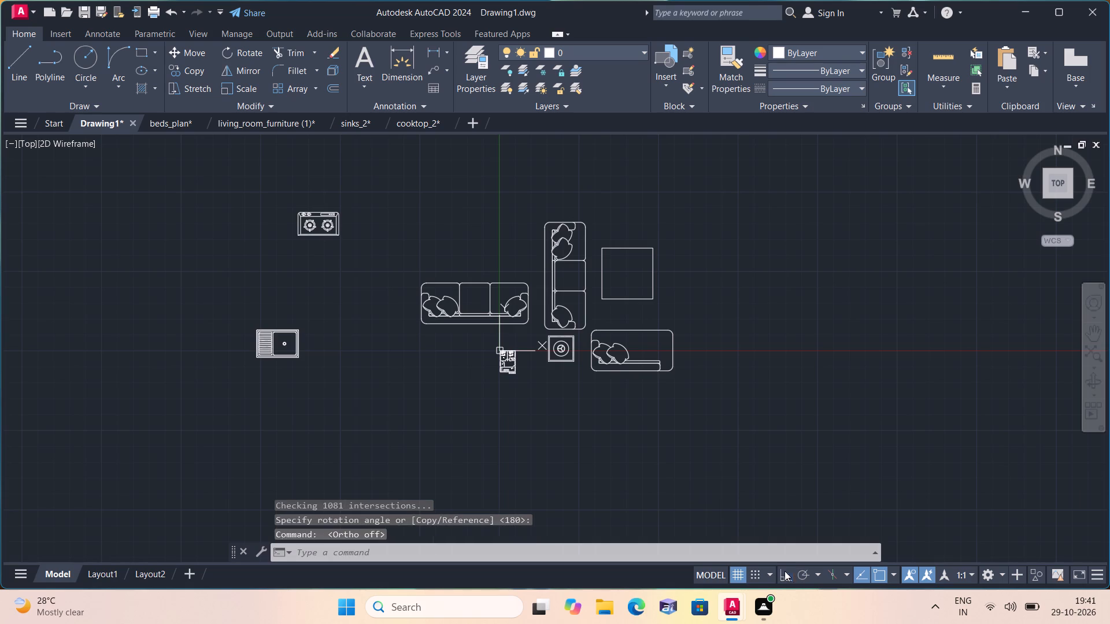
{"action": "scroll", "coordinate": [508, 348], "scroll_direction": "up", "scroll_amount": 3}
{"action": "middle_click_drag", "start_coordinate": [502, 336], "coordinate": [528, 365]}
{"action": "scroll", "coordinate": [502, 336], "scroll_direction": "down", "scroll_amount": 1}
{"action": "scroll", "coordinate": [531, 365], "scroll_direction": "up", "scroll_amount": 1}
{"action": "scroll", "coordinate": [586, 315], "scroll_direction": "down", "scroll_amount": 1}
{"action": "middle_click_drag", "start_coordinate": [586, 315], "coordinate": [624, 388]}
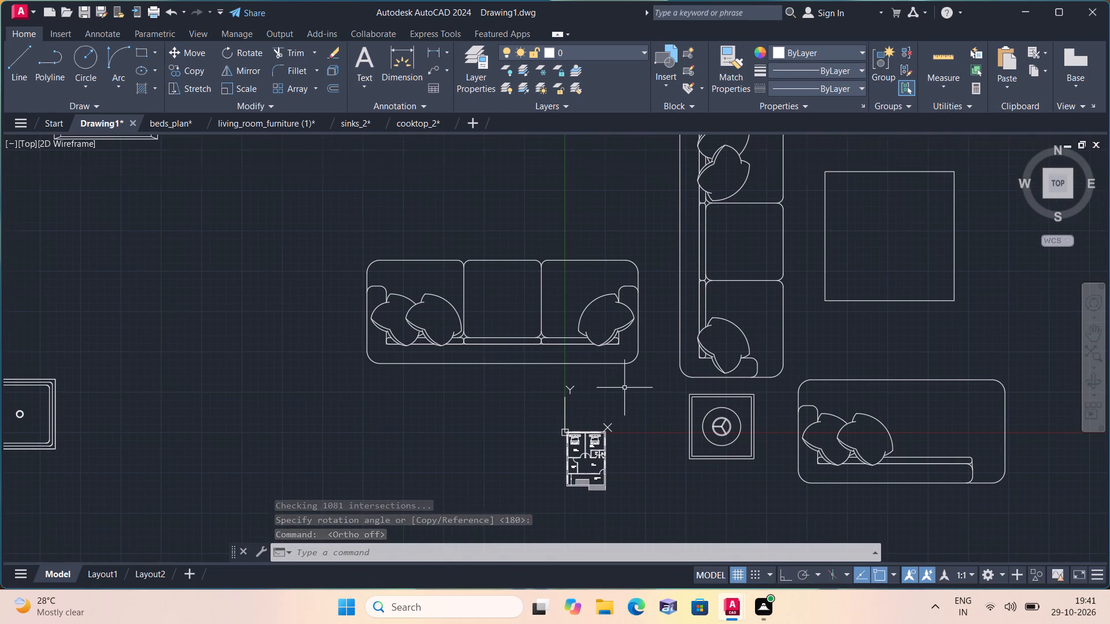
{"action": "left_click", "coordinate": [635, 384]}
{"action": "left_click", "coordinate": [307, 193]}
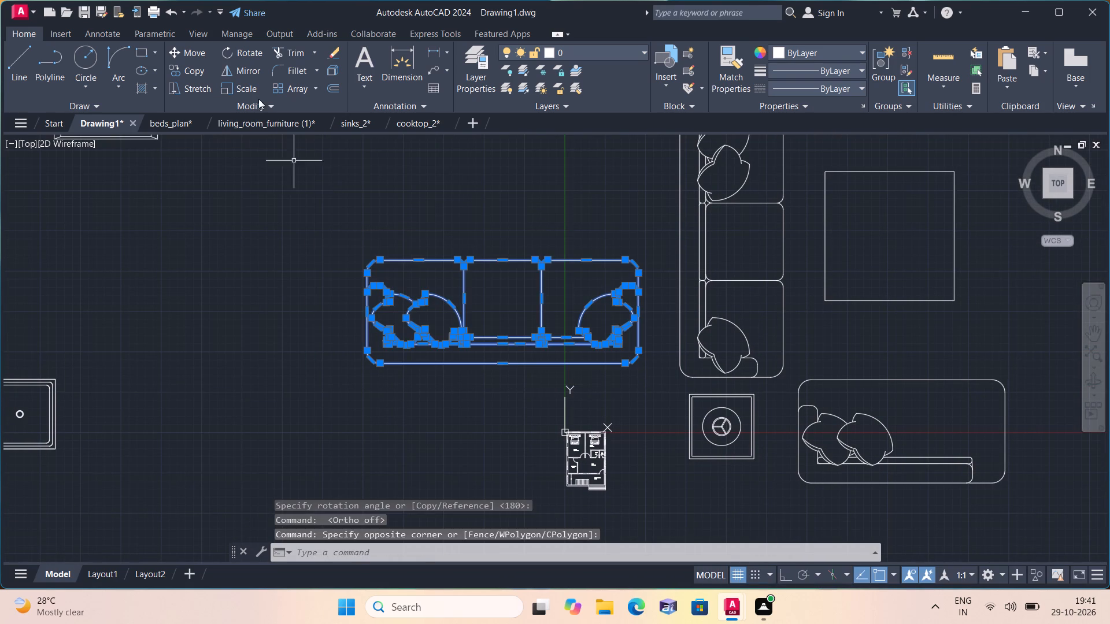
{"action": "left_click", "coordinate": [241, 88]}
{"action": "left_click", "coordinate": [494, 312]}
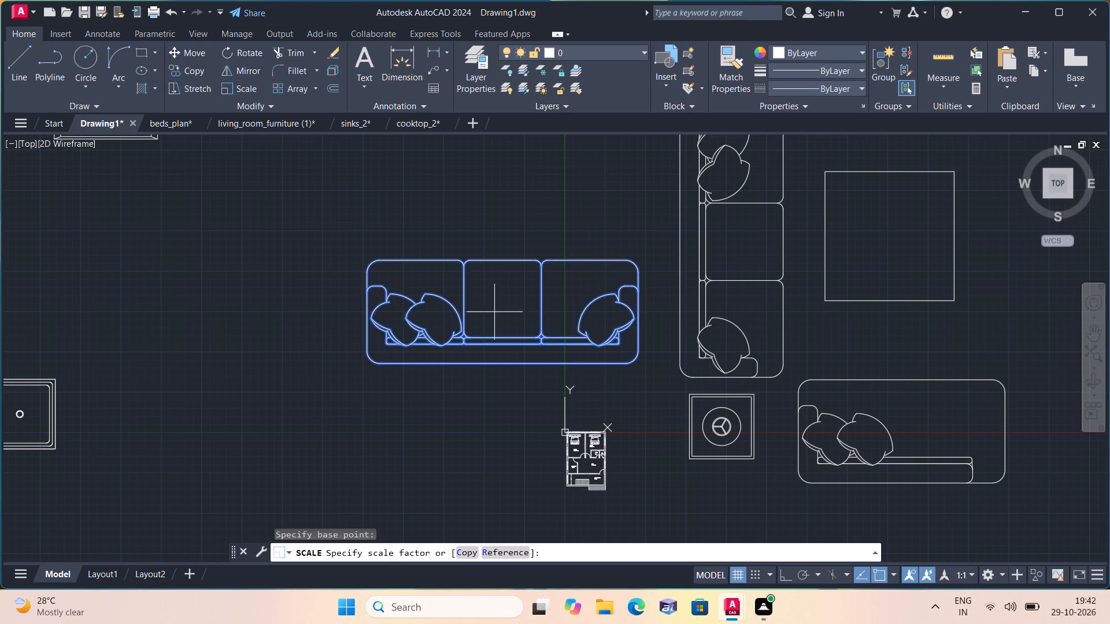
{"action": "left_click", "coordinate": [497, 313]}
Move the scaled-down sofa into the 11'X15'-9" room, below the room label and against the bottom wall.
{"action": "left_click", "coordinate": [508, 326]}
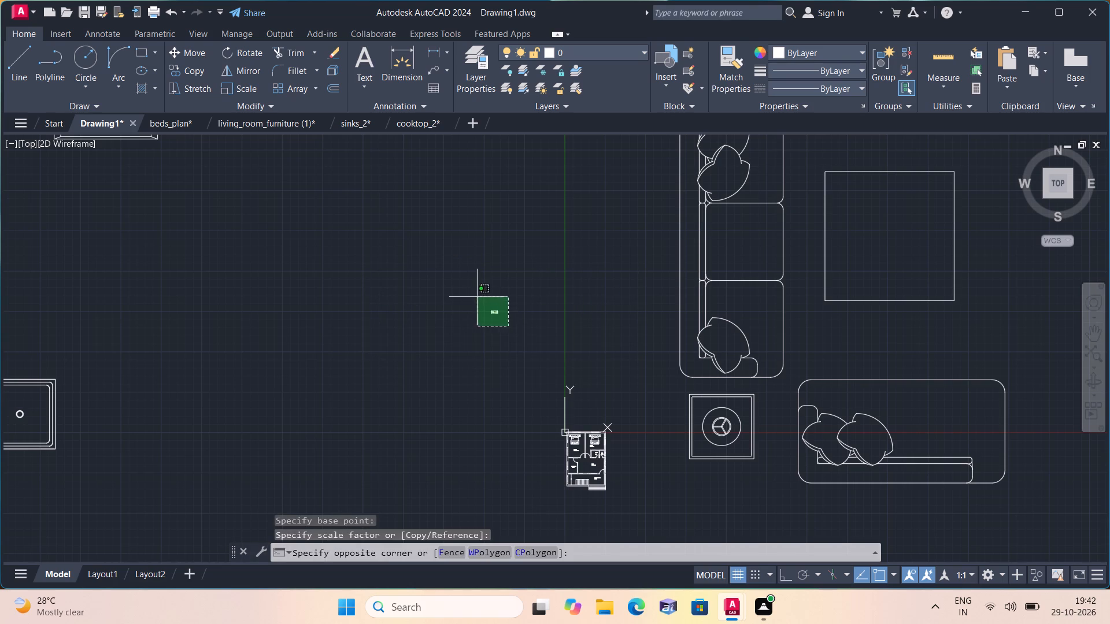
{"action": "left_click", "coordinate": [476, 295]}
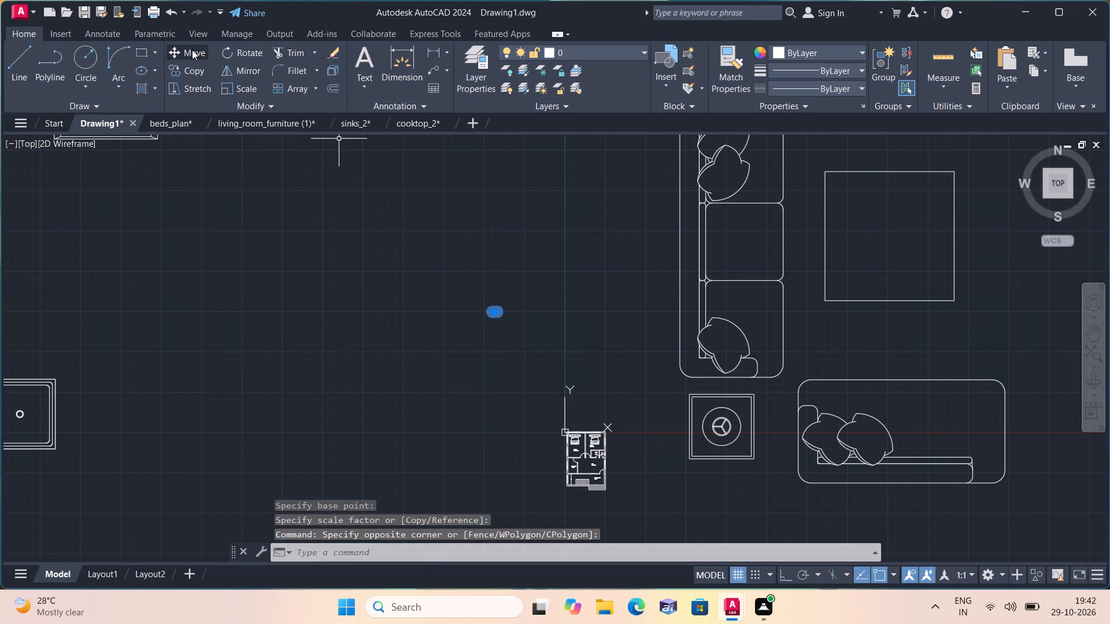
{"action": "left_click", "coordinate": [192, 50]}
{"action": "left_click_drag", "start_coordinate": [499, 311], "coordinate": [503, 322]}
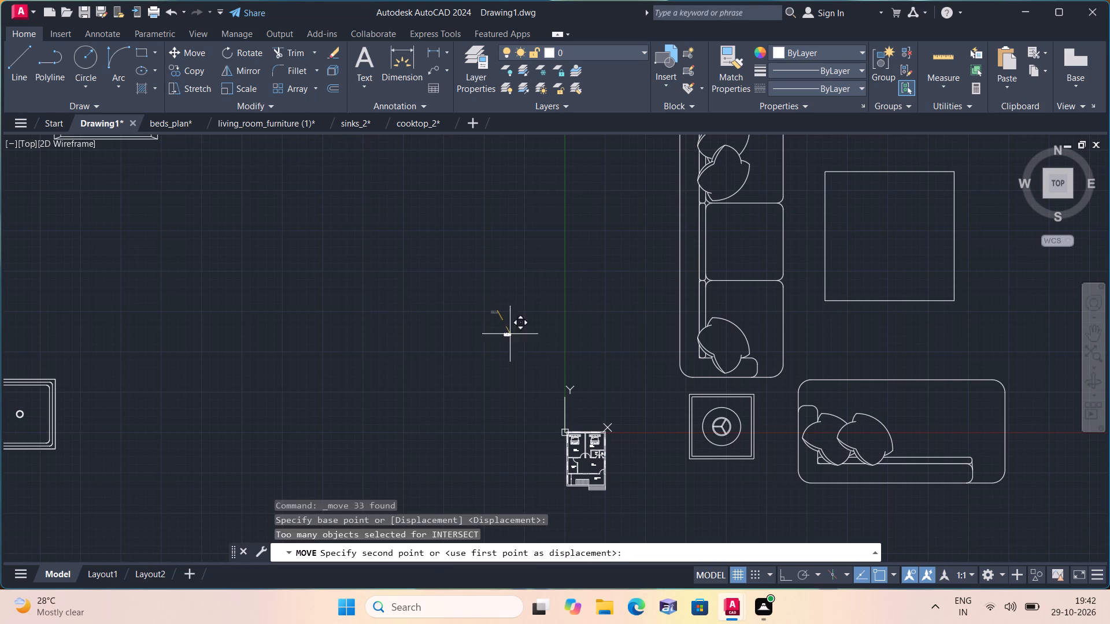
{"action": "scroll", "coordinate": [582, 451], "scroll_direction": "up", "scroll_amount": 6}
{"action": "middle_click_drag", "start_coordinate": [565, 467], "coordinate": [550, 354]}
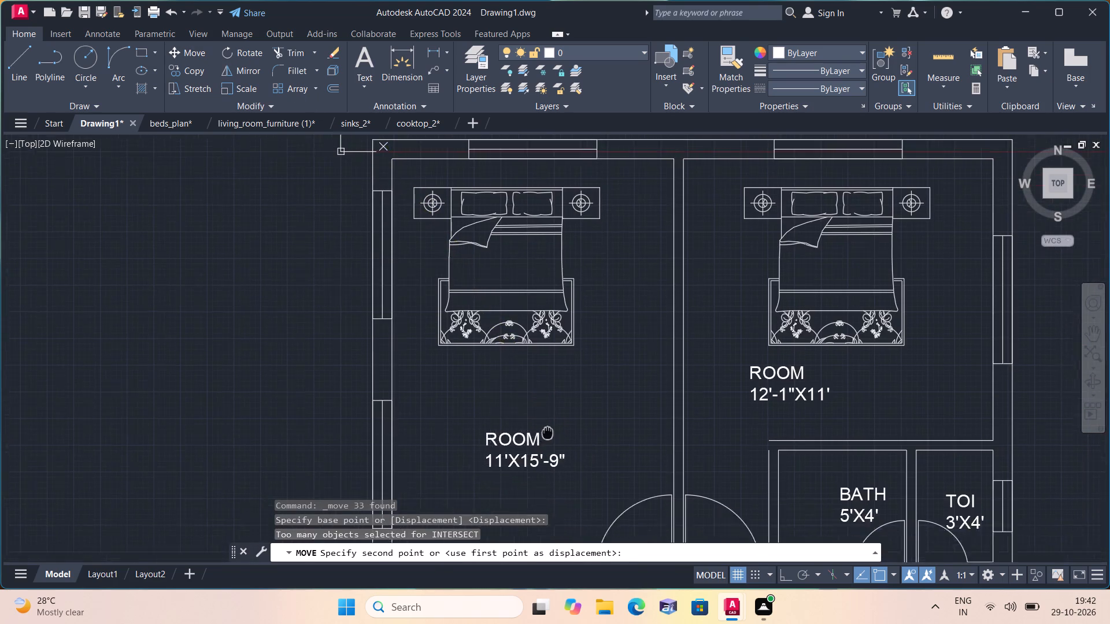
{"action": "middle_click_drag", "start_coordinate": [550, 354], "coordinate": [549, 298]}
{"action": "left_click", "coordinate": [539, 384]}
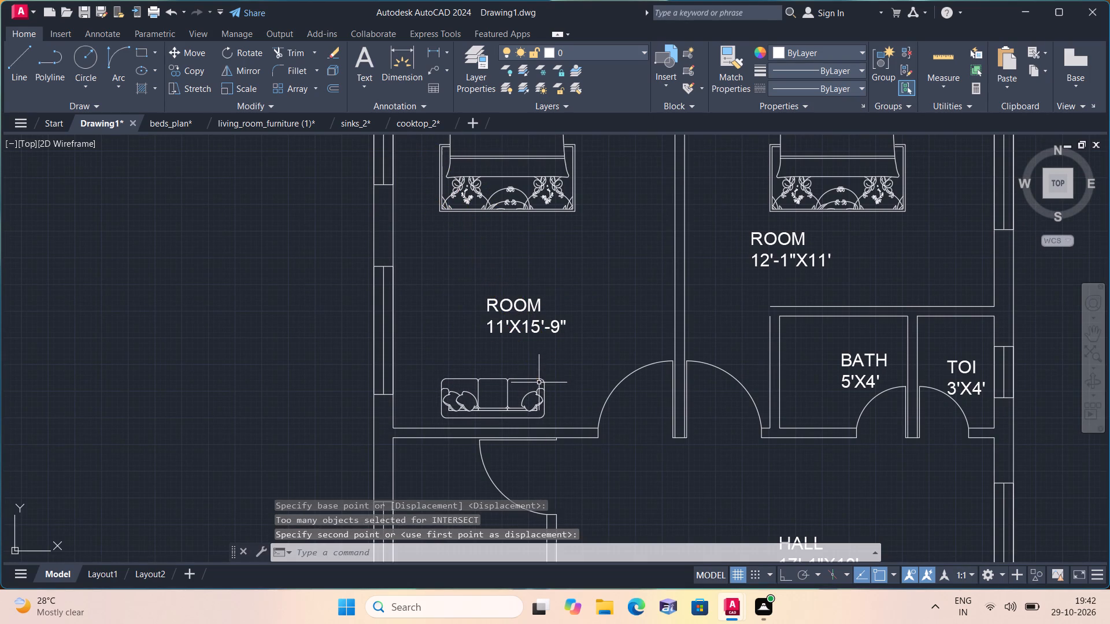
Scale the whole living room set beside the plan down freehand about a point inside its square table.
{"action": "middle_click_drag", "start_coordinate": [572, 379], "coordinate": [478, 379]}
{"action": "scroll", "coordinate": [571, 379], "scroll_direction": "down", "scroll_amount": 1}
{"action": "scroll", "coordinate": [478, 379], "scroll_direction": "down", "scroll_amount": 3}
{"action": "middle_click_drag", "start_coordinate": [543, 372], "coordinate": [532, 371]}
{"action": "scroll", "coordinate": [540, 372], "scroll_direction": "down", "scroll_amount": 1}
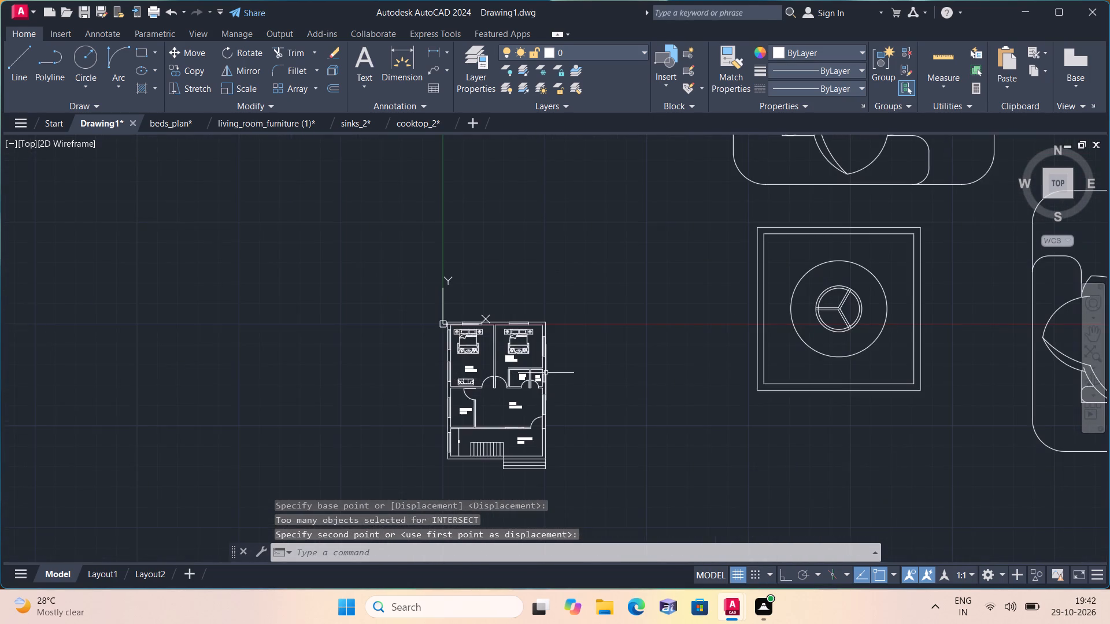
{"action": "middle_click_drag", "start_coordinate": [532, 371], "coordinate": [354, 392]}
{"action": "scroll", "coordinate": [339, 393], "scroll_direction": "down", "scroll_amount": 2}
{"action": "left_click_drag", "start_coordinate": [643, 449], "coordinate": [634, 437]}
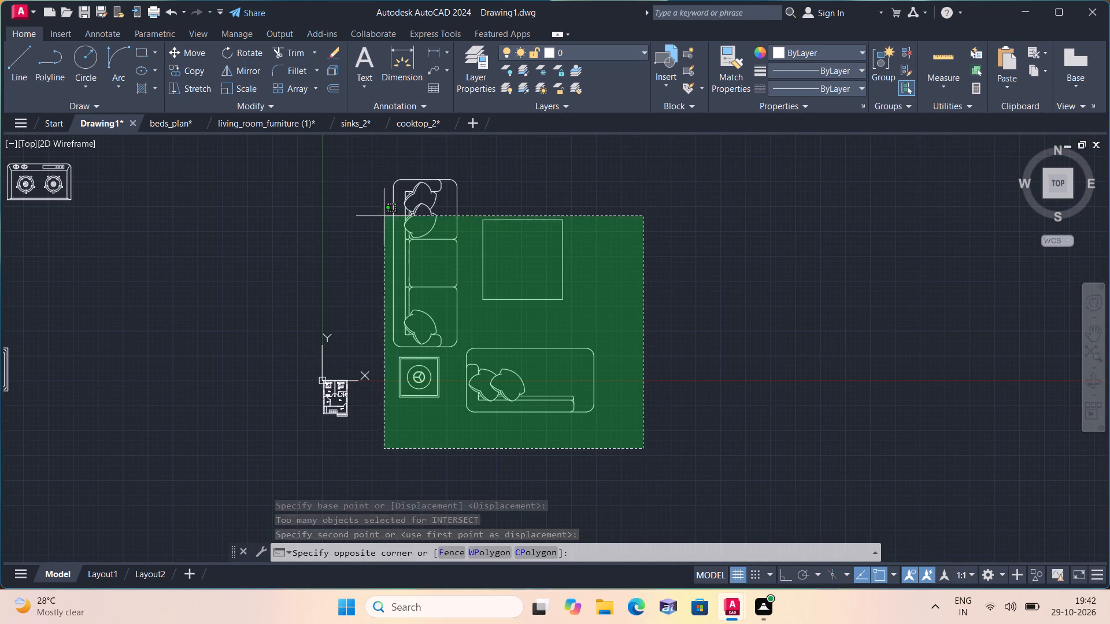
{"action": "left_click", "coordinate": [373, 169]}
{"action": "left_click", "coordinate": [246, 86]}
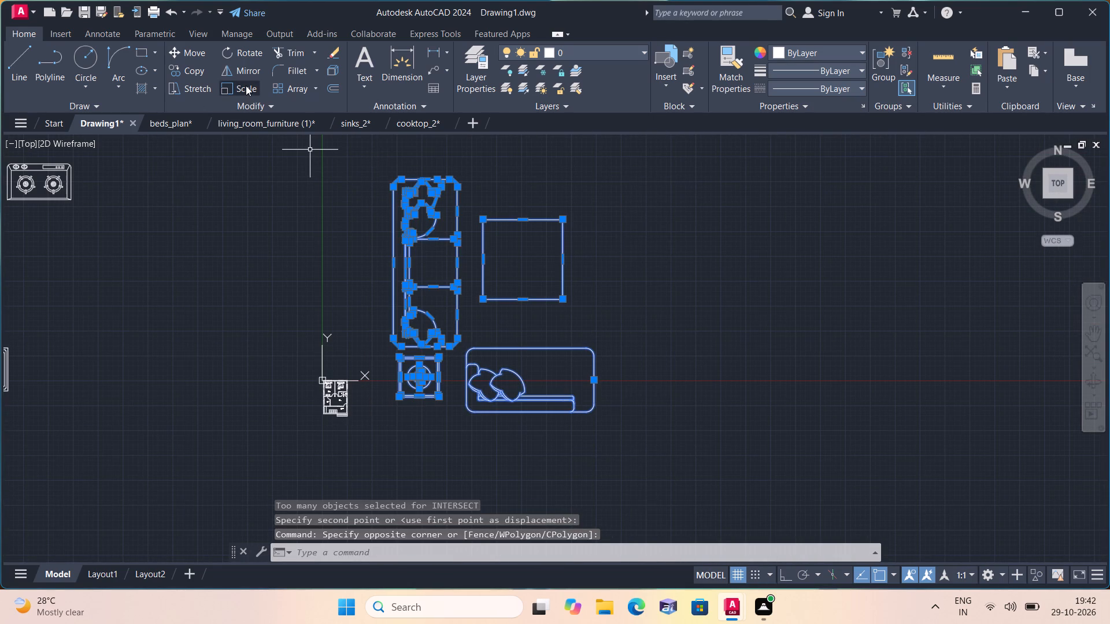
{"action": "left_click", "coordinate": [509, 270]}
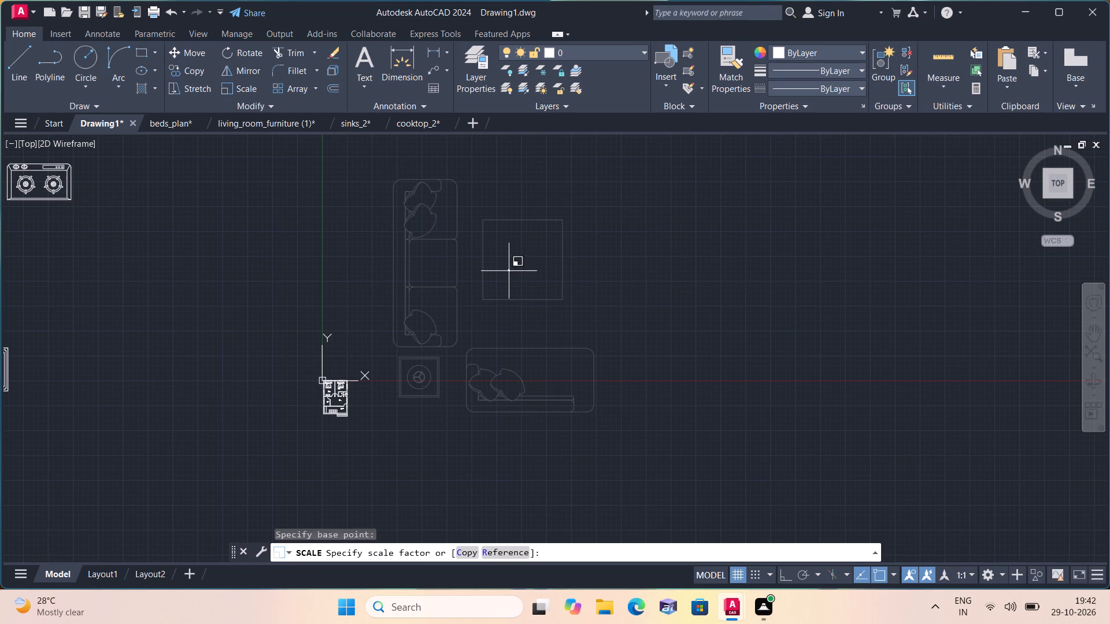
{"action": "left_click", "coordinate": [513, 275]}
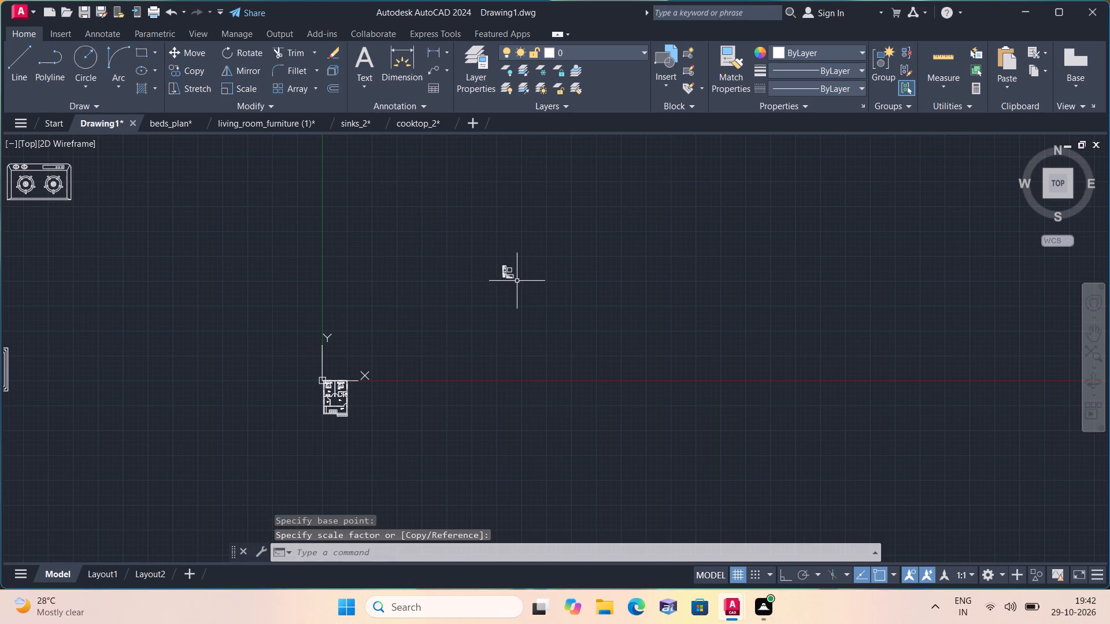
Move the scaled-down living room set to the open area just right of the floor plan, level with the hall.
{"action": "left_click_drag", "start_coordinate": [520, 286], "coordinate": [514, 281]}
{"action": "left_click", "coordinate": [479, 235]}
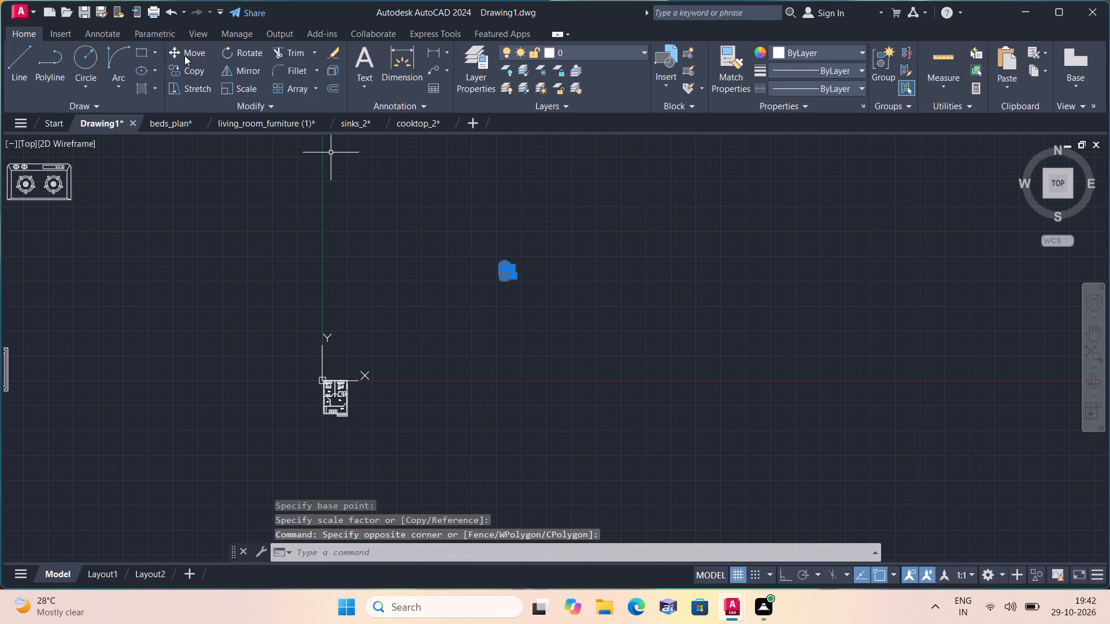
{"action": "left_click", "coordinate": [183, 52]}
{"action": "left_click", "coordinate": [510, 276]}
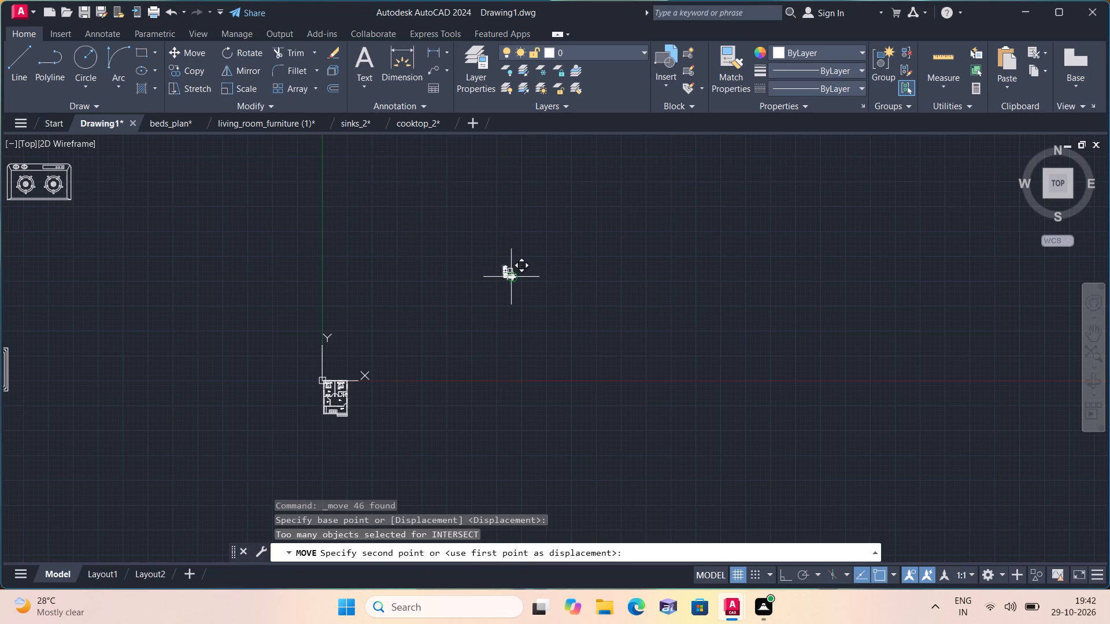
{"action": "scroll", "coordinate": [347, 418], "scroll_direction": "up", "scroll_amount": 5}
{"action": "left_click_drag", "start_coordinate": [486, 391], "coordinate": [493, 389]}
Scale the living room set down again freehand to hall size about a point inside its square table.
{"action": "left_click_drag", "start_coordinate": [386, 257], "coordinate": [407, 297]}
{"action": "left_click", "coordinate": [552, 443]}
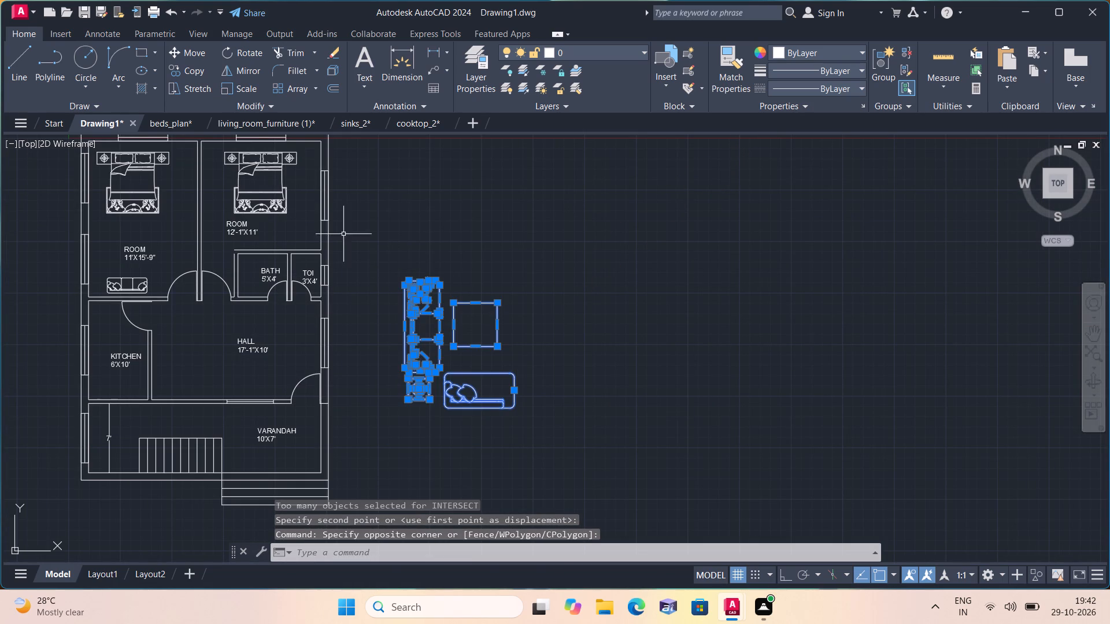
{"action": "left_click", "coordinate": [240, 90]}
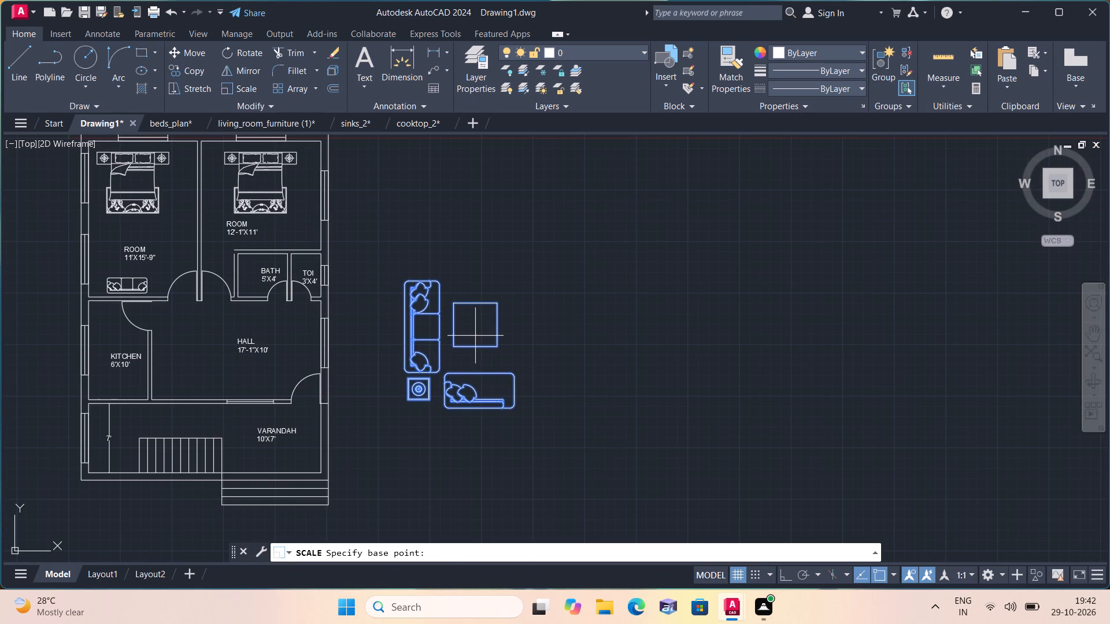
{"action": "left_click", "coordinate": [476, 333]}
{"action": "left_click", "coordinate": [497, 324]}
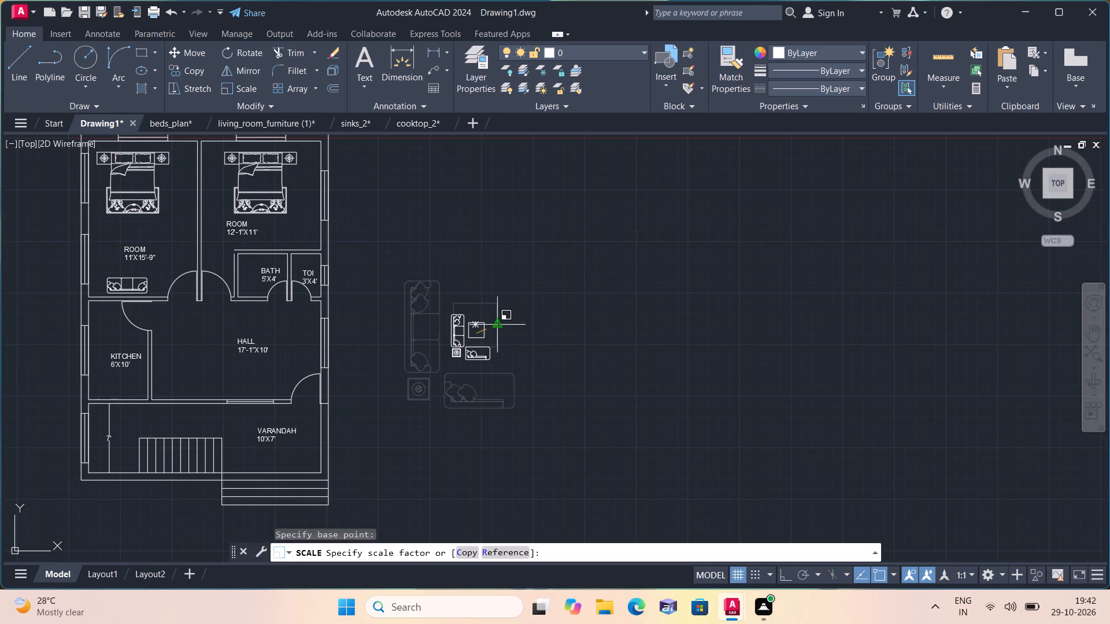
Move the living room set into the HALL, beside the kitchen partition wall and left of the room label.
{"action": "left_click_drag", "start_coordinate": [520, 396], "coordinate": [499, 358]}
{"action": "left_click", "coordinate": [424, 279]}
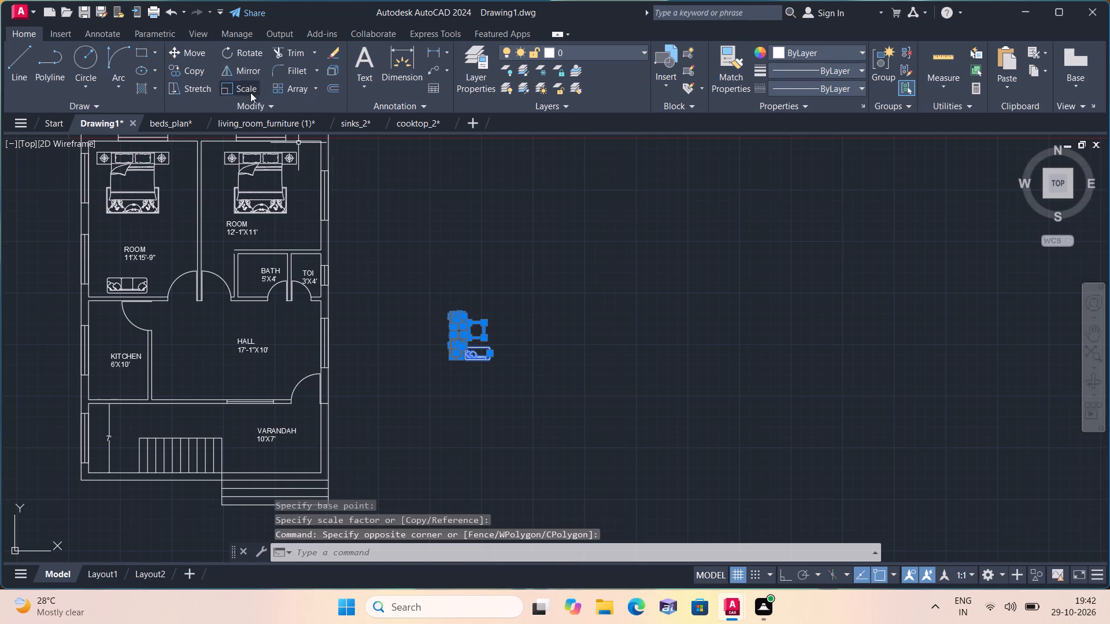
{"action": "left_click", "coordinate": [191, 53]}
{"action": "left_click", "coordinate": [480, 314]}
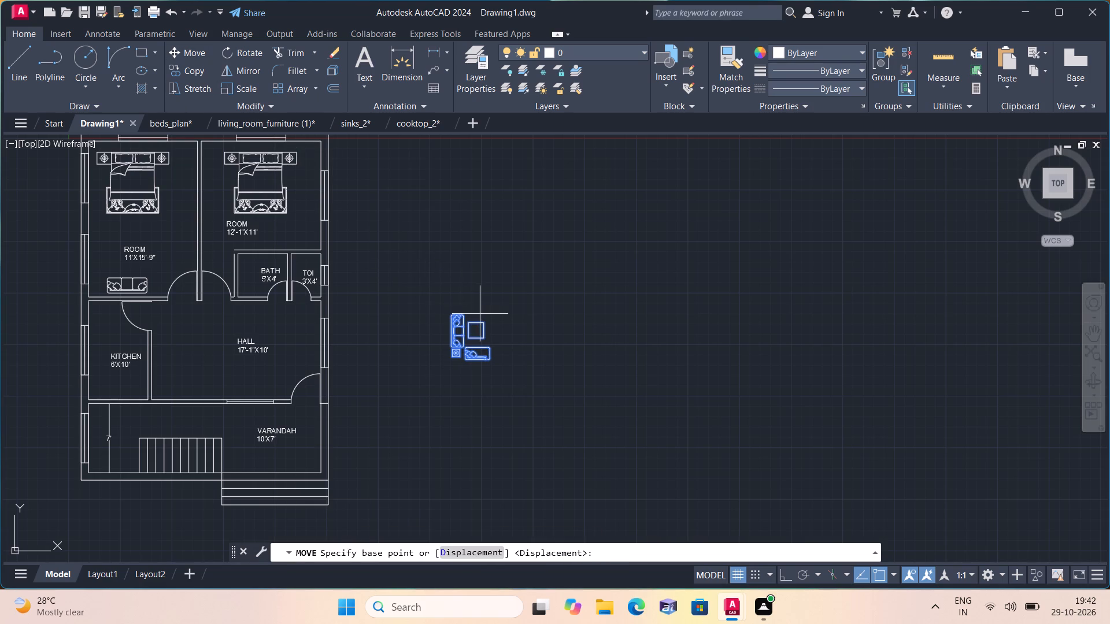
{"action": "scroll", "coordinate": [210, 360], "scroll_direction": "up", "scroll_amount": 1}
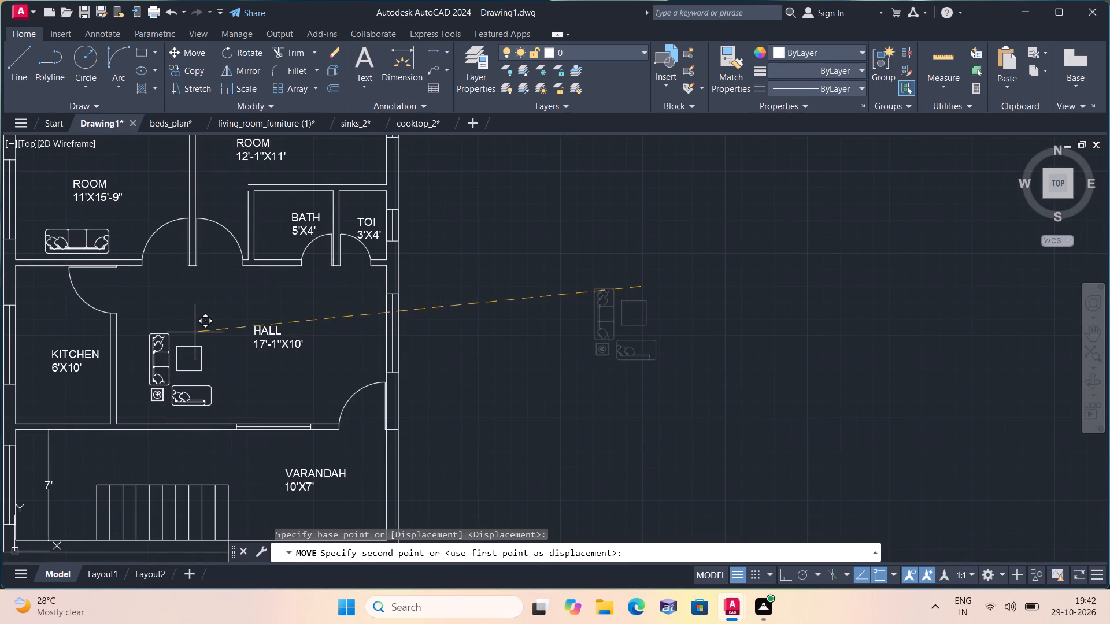
{"action": "left_click", "coordinate": [171, 341]}
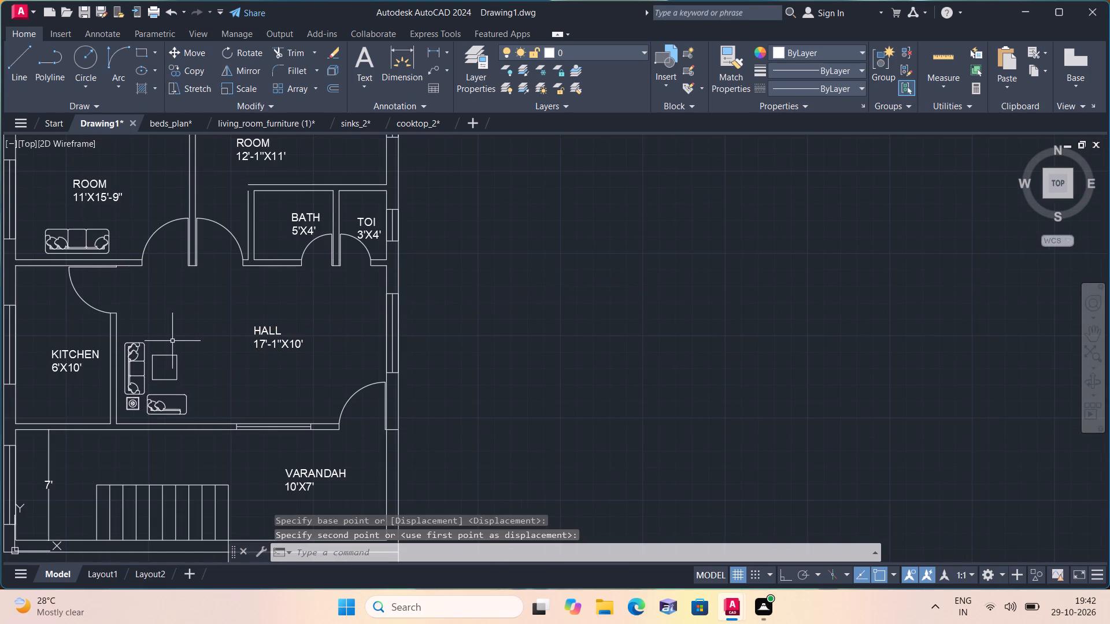
Move the oversized sink by its upper-left corner grip to just left of the floor plan.
{"action": "scroll", "coordinate": [177, 343], "scroll_direction": "down", "scroll_amount": 1}
{"action": "middle_click_drag", "start_coordinate": [182, 342], "coordinate": [482, 259]}
{"action": "scroll", "coordinate": [480, 259], "scroll_direction": "down", "scroll_amount": 4}
{"action": "middle_click_drag", "start_coordinate": [341, 261], "coordinate": [485, 393]}
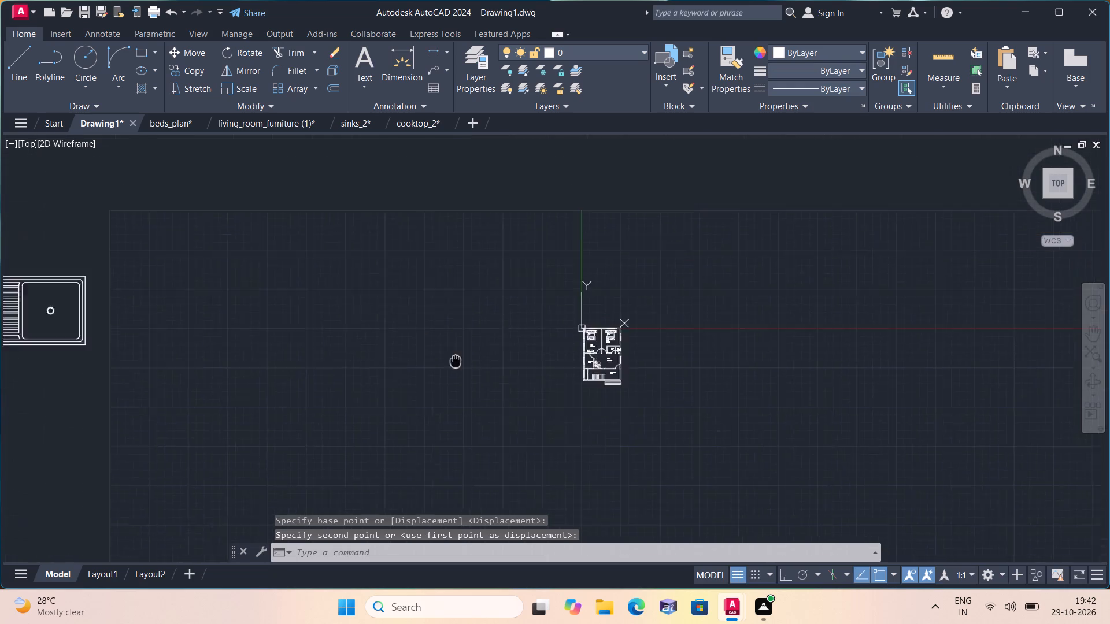
{"action": "middle_click_drag", "start_coordinate": [485, 393], "coordinate": [487, 396]}
{"action": "scroll", "coordinate": [488, 397], "scroll_direction": "down", "scroll_amount": 1}
{"action": "left_click_drag", "start_coordinate": [270, 408], "coordinate": [253, 382]}
{"action": "left_click", "coordinate": [243, 366]}
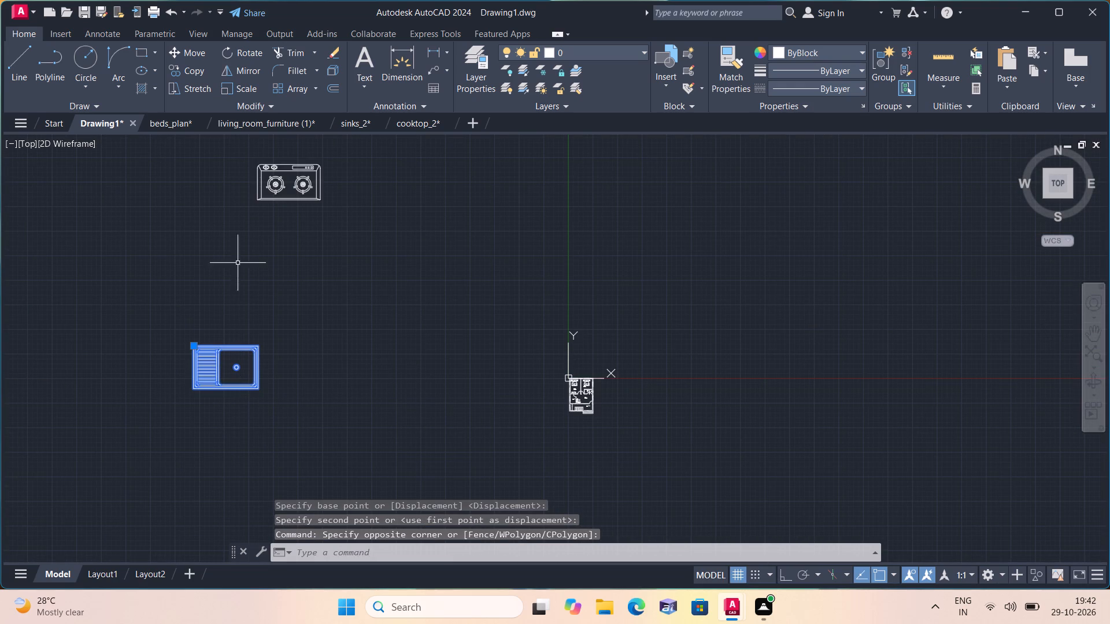
{"action": "left_click", "coordinate": [194, 343]}
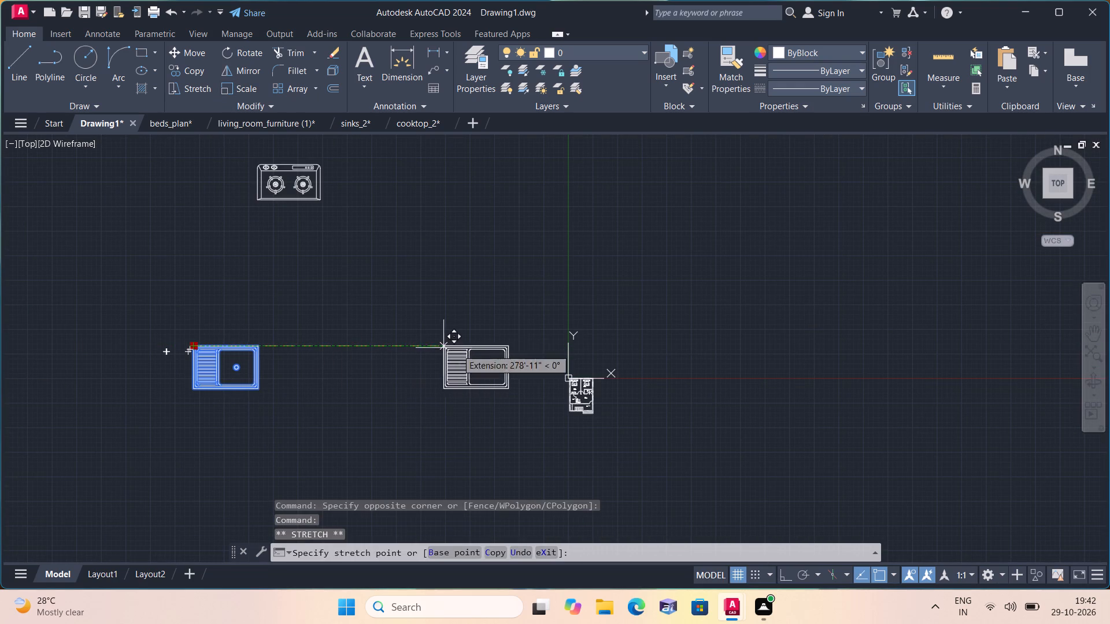
{"action": "left_click", "coordinate": [478, 353]}
Scale the sink down freehand to kitchen size about a point near its middle.
{"action": "scroll", "coordinate": [511, 381], "scroll_direction": "up", "scroll_amount": 2}
{"action": "middle_click_drag", "start_coordinate": [492, 382], "coordinate": [328, 370]}
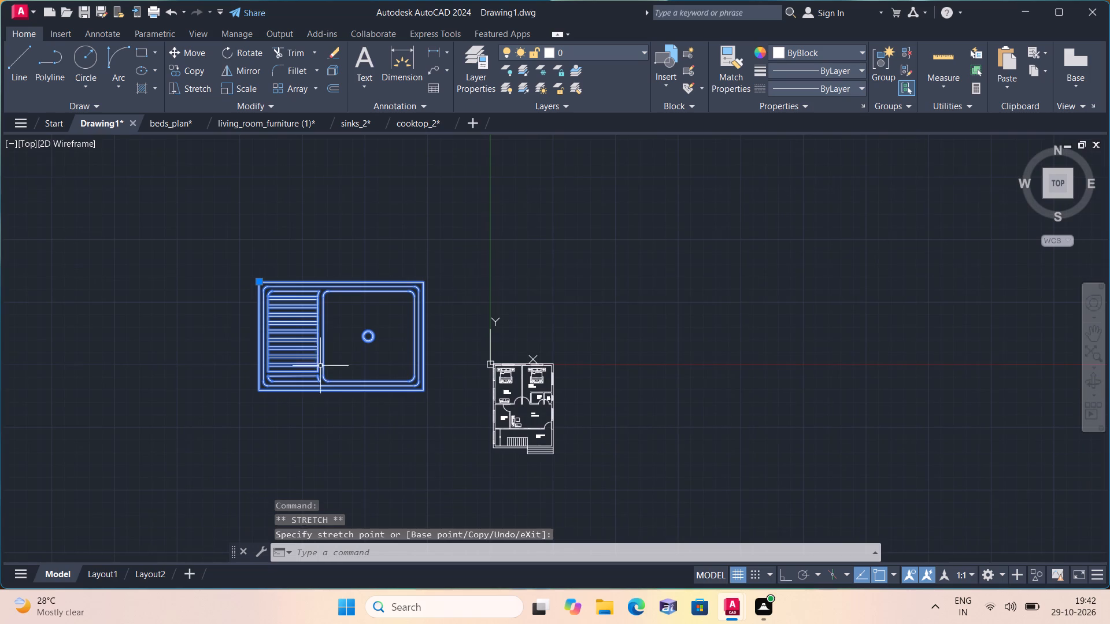
{"action": "left_click", "coordinate": [245, 88]}
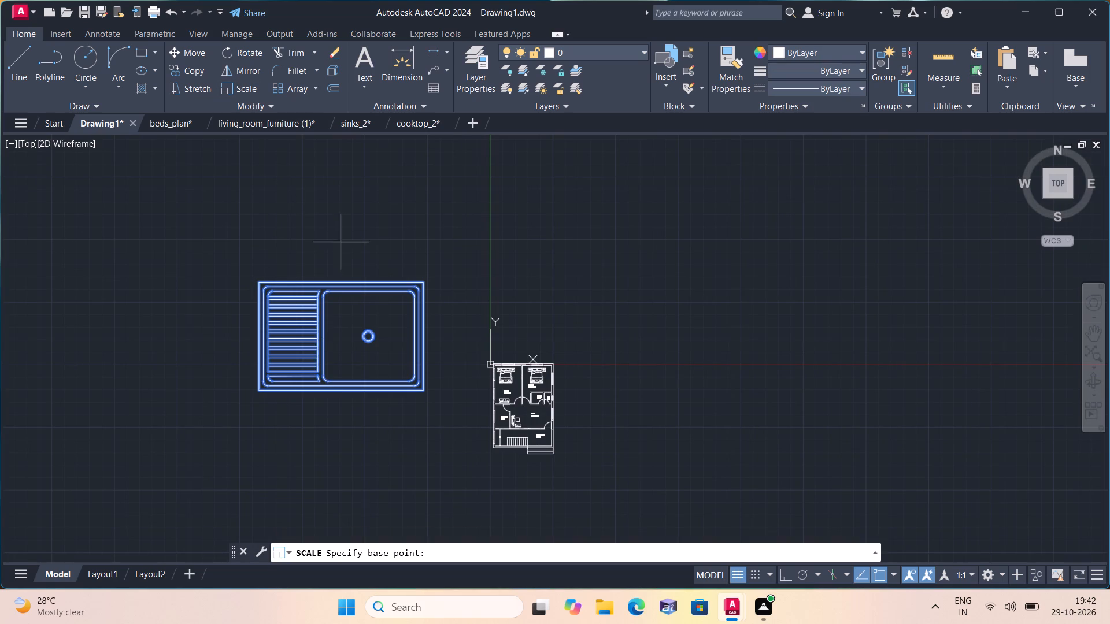
{"action": "scroll", "coordinate": [363, 368], "scroll_direction": "up", "scroll_amount": 2}
{"action": "left_click", "coordinate": [363, 368]}
{"action": "left_click", "coordinate": [367, 370]}
Move the scaled-down sink by its corner grip into the lower-left corner of the 6'X10' KITCHEN and deselect it.
{"action": "left_click", "coordinate": [365, 367]}
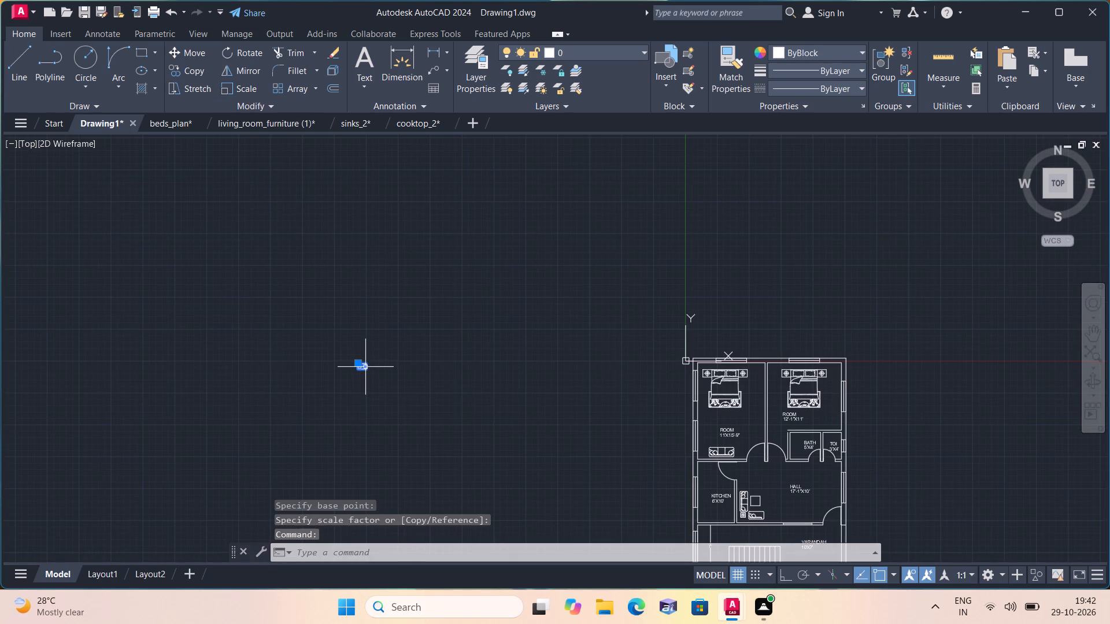
{"action": "left_click", "coordinate": [358, 362]}
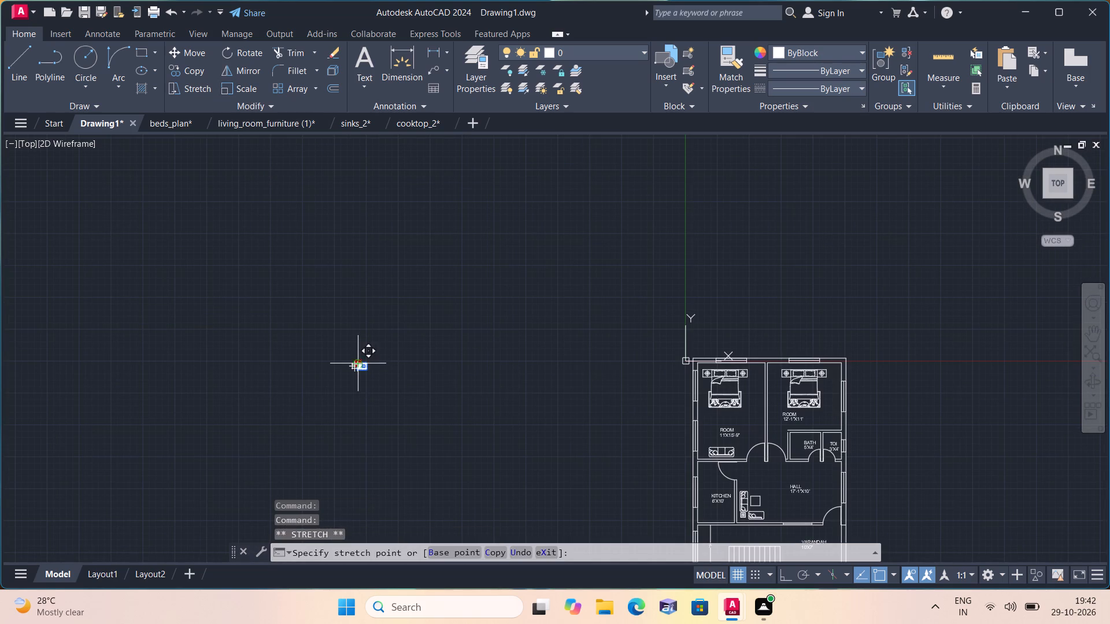
{"action": "middle_click_drag", "start_coordinate": [601, 469], "coordinate": [378, 351]}
{"action": "scroll", "coordinate": [480, 381], "scroll_direction": "up", "scroll_amount": 4}
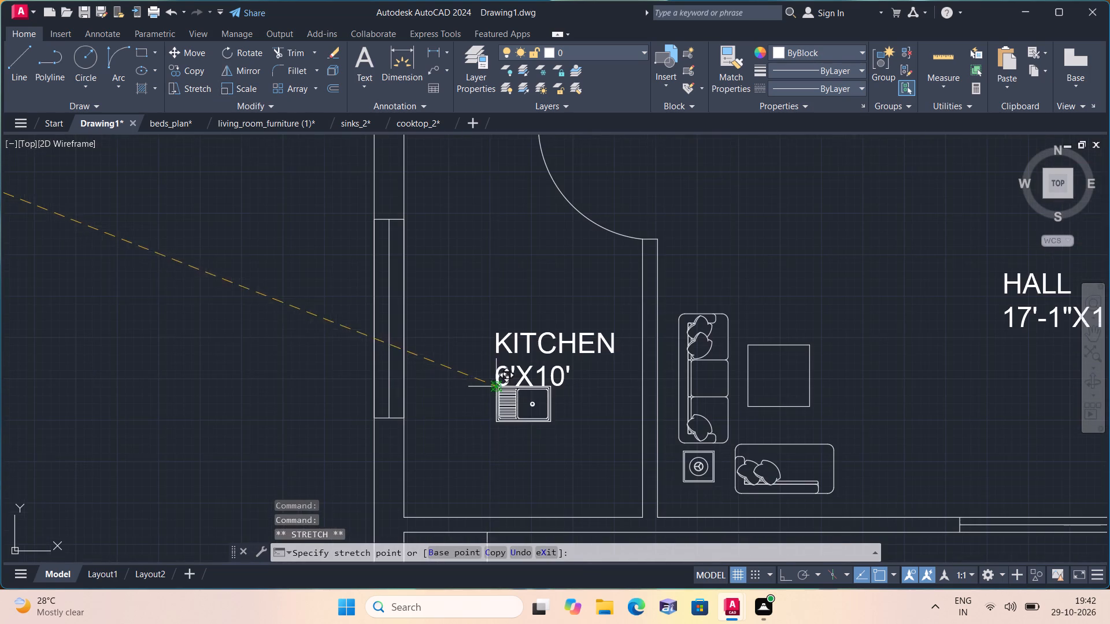
{"action": "left_click", "coordinate": [420, 471]}
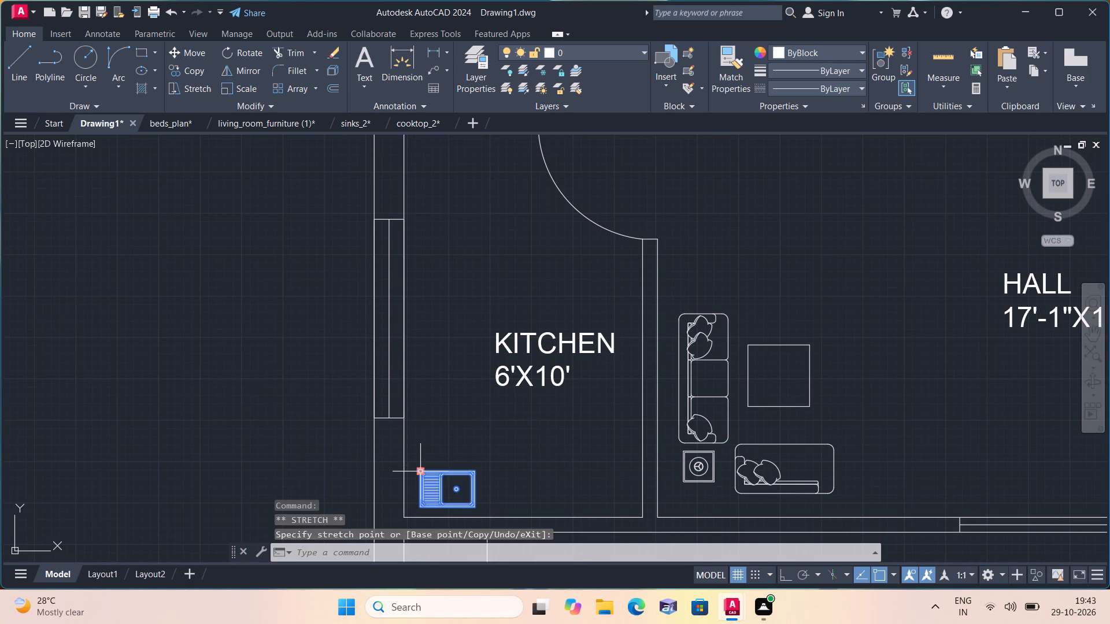
{"action": "key", "text": "Escape"}
Move the oversized two-burner cooktop to just left of the floor plan.
{"action": "scroll", "coordinate": [385, 467], "scroll_direction": "down", "scroll_amount": 3}
{"action": "middle_click_drag", "start_coordinate": [208, 315], "coordinate": [385, 459]}
{"action": "scroll", "coordinate": [379, 453], "scroll_direction": "down", "scroll_amount": 3}
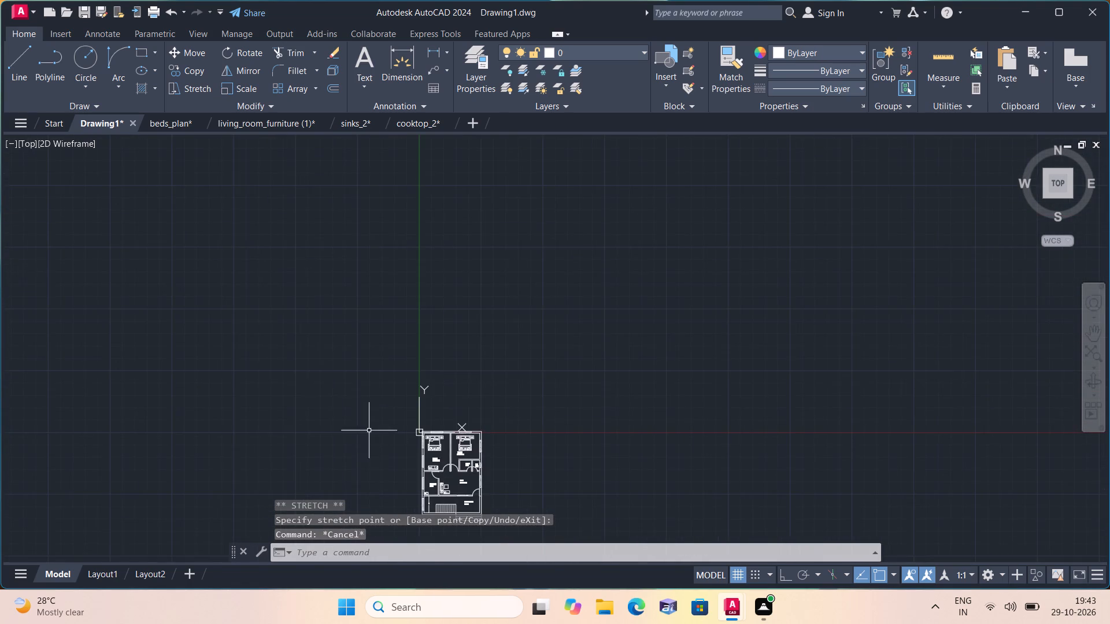
{"action": "middle_click_drag", "start_coordinate": [287, 341], "coordinate": [494, 465]}
{"action": "scroll", "coordinate": [286, 341], "scroll_direction": "down", "scroll_amount": 1}
{"action": "left_click_drag", "start_coordinate": [371, 370], "coordinate": [347, 340]}
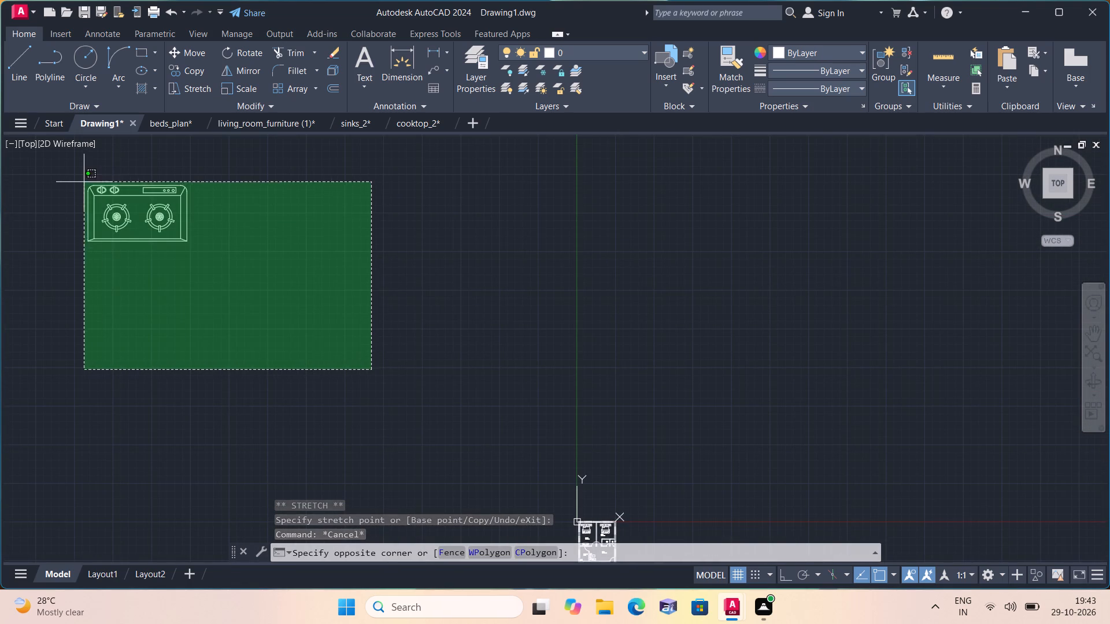
{"action": "left_click", "coordinate": [69, 173]}
{"action": "left_click", "coordinate": [188, 50]}
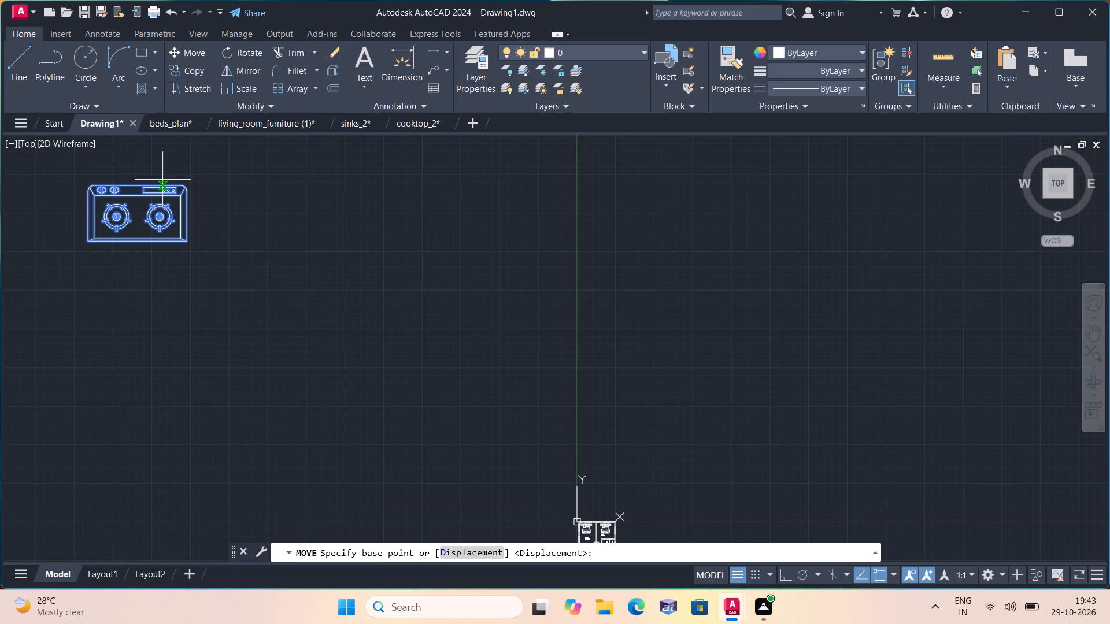
{"action": "left_click_drag", "start_coordinate": [160, 188], "coordinate": [163, 194]}
{"action": "scroll", "coordinate": [502, 430], "scroll_direction": "down", "scroll_amount": 1}
{"action": "middle_click_drag", "start_coordinate": [499, 431], "coordinate": [418, 252]}
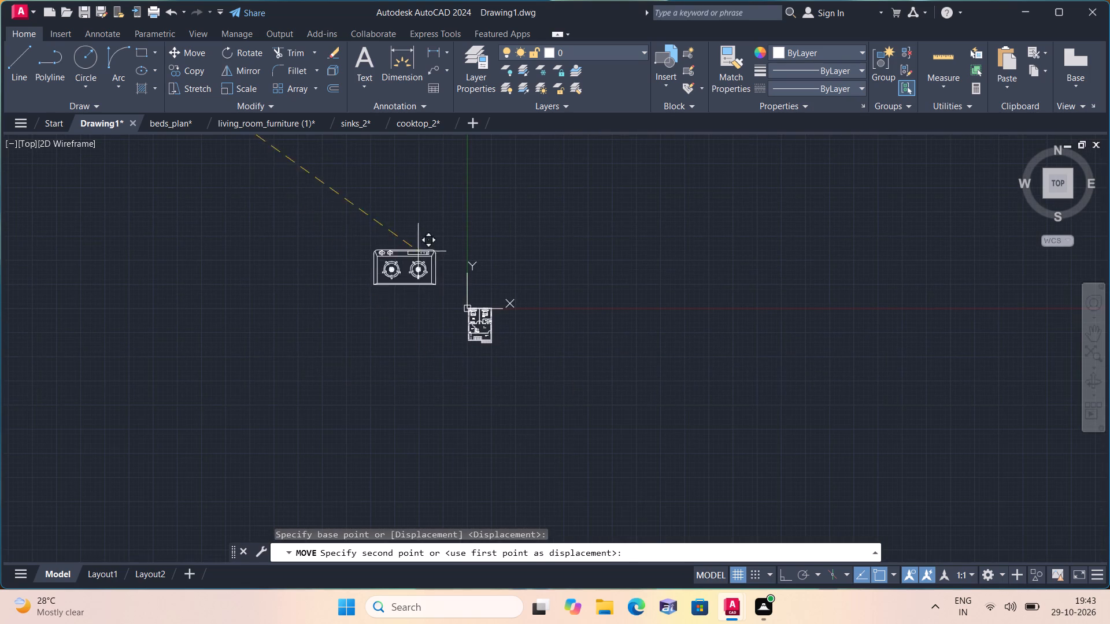
{"action": "left_click", "coordinate": [422, 306]}
Scale the cooktop down freehand to kitchen size about a point between its two burners.
{"action": "scroll", "coordinate": [423, 306], "scroll_direction": "up", "scroll_amount": 3}
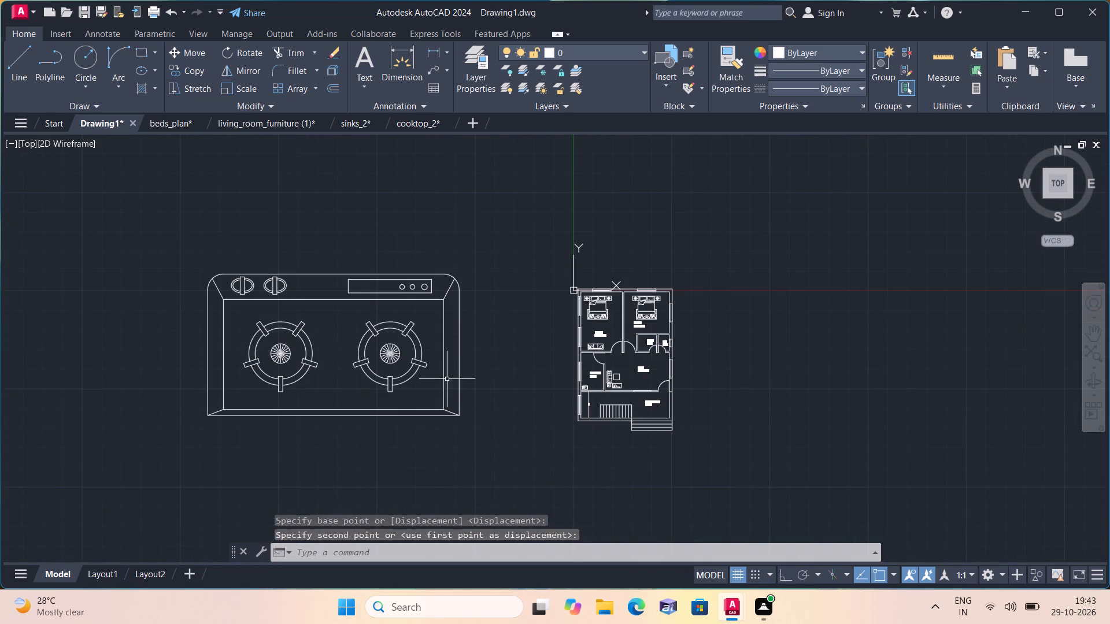
{"action": "left_click_drag", "start_coordinate": [503, 457], "coordinate": [490, 439]}
{"action": "left_click", "coordinate": [99, 218]}
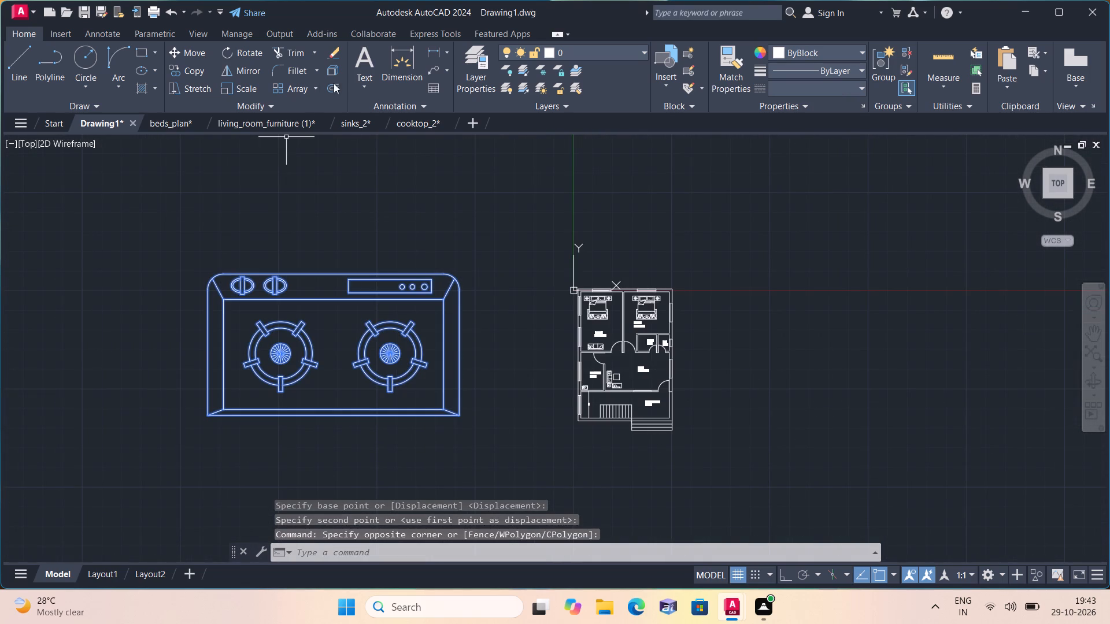
{"action": "left_click", "coordinate": [240, 87]}
{"action": "scroll", "coordinate": [330, 330], "scroll_direction": "up", "scroll_amount": 1}
{"action": "left_click", "coordinate": [330, 330]}
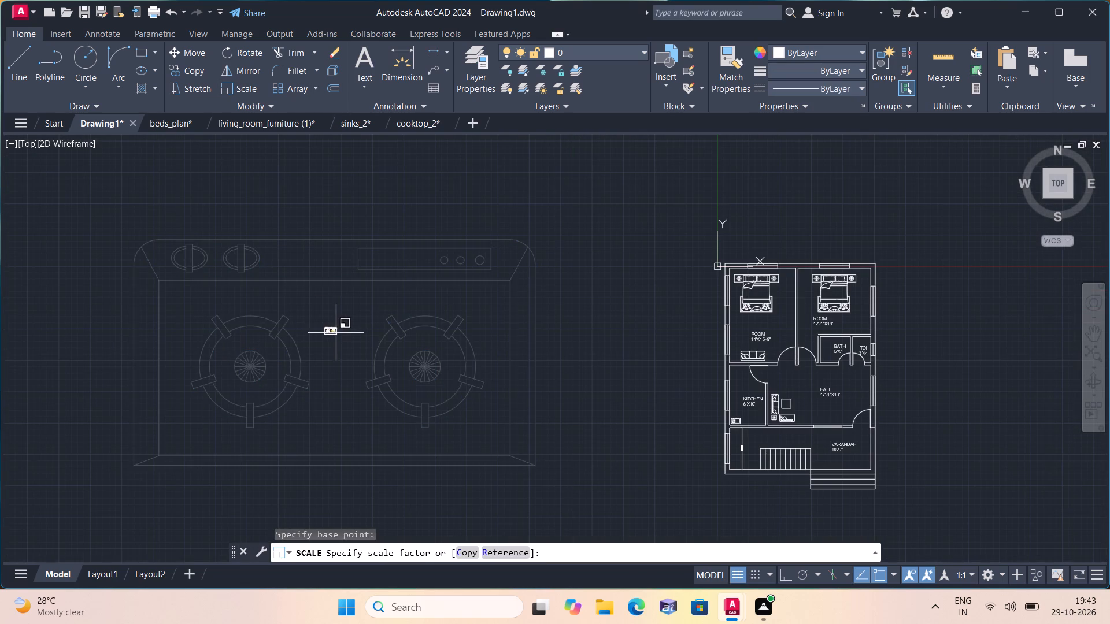
{"action": "left_click", "coordinate": [336, 333]}
Move the scaled-down cooktop into the lower-right corner of the KITCHEN, against the bottom wall.
{"action": "left_click_drag", "start_coordinate": [359, 346], "coordinate": [342, 329]}
{"action": "left_click", "coordinate": [281, 292]}
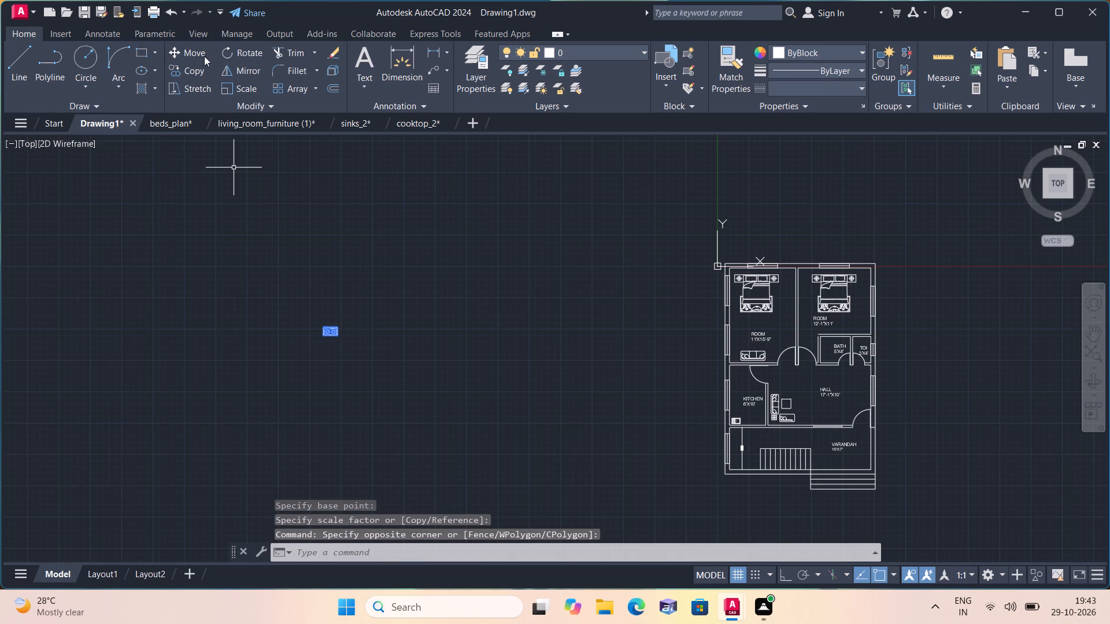
{"action": "left_click", "coordinate": [185, 53]}
{"action": "left_click", "coordinate": [317, 329]}
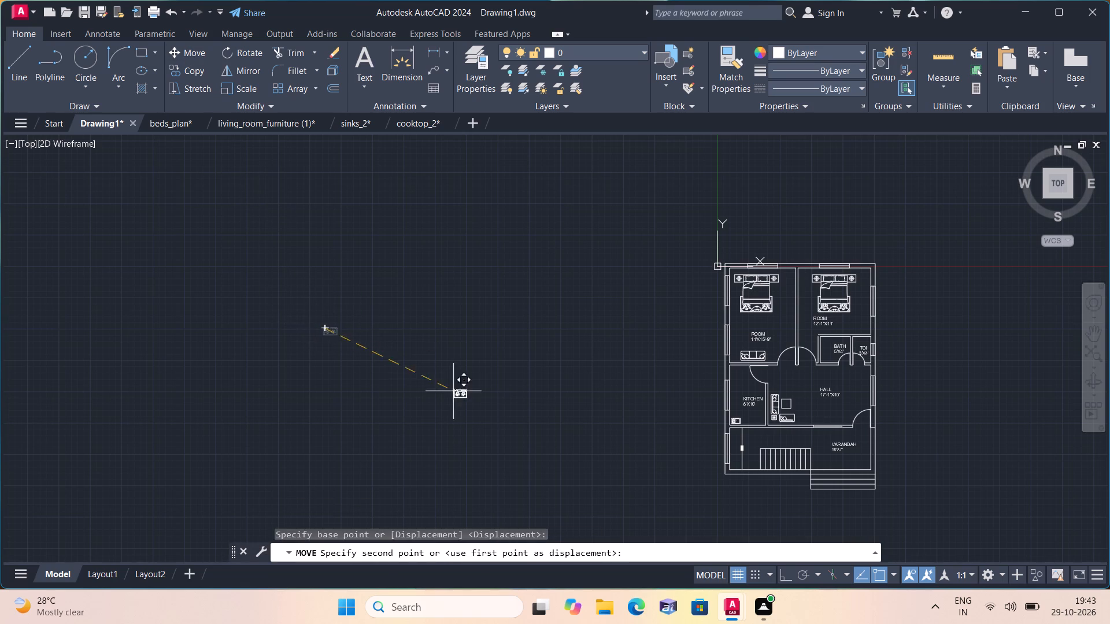
{"action": "scroll", "coordinate": [716, 441], "scroll_direction": "up", "scroll_amount": 2}
{"action": "scroll", "coordinate": [819, 396], "scroll_direction": "up", "scroll_amount": 2}
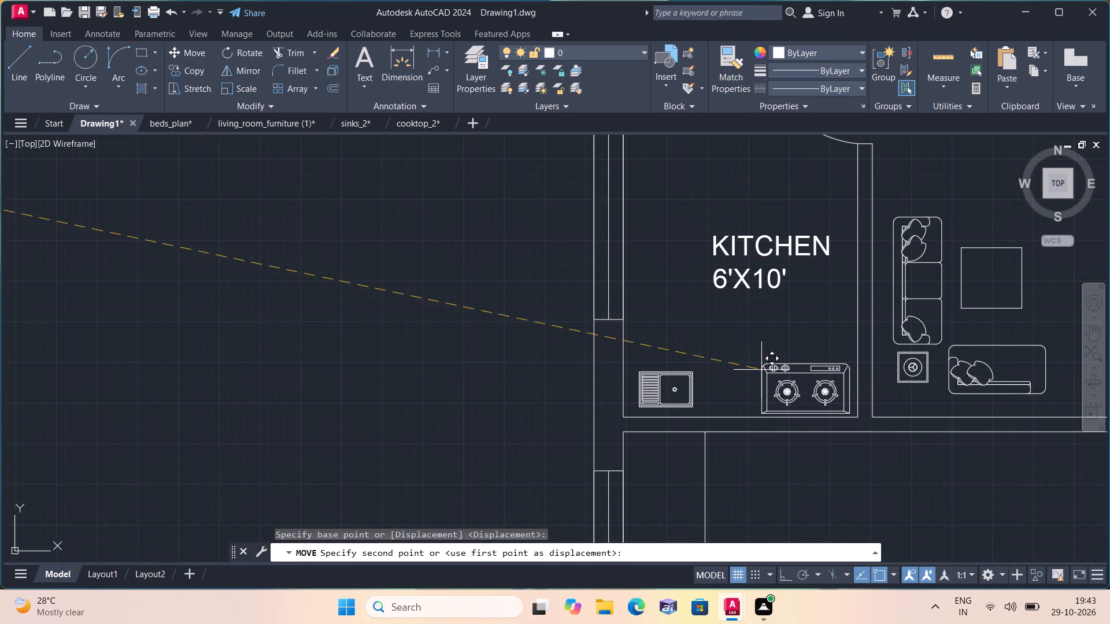
{"action": "left_click", "coordinate": [763, 365]}
Enlarge the sink in the KITCHEN slightly with a freehand Scale about a point inside it.
{"action": "scroll", "coordinate": [745, 369], "scroll_direction": "up", "scroll_amount": 1}
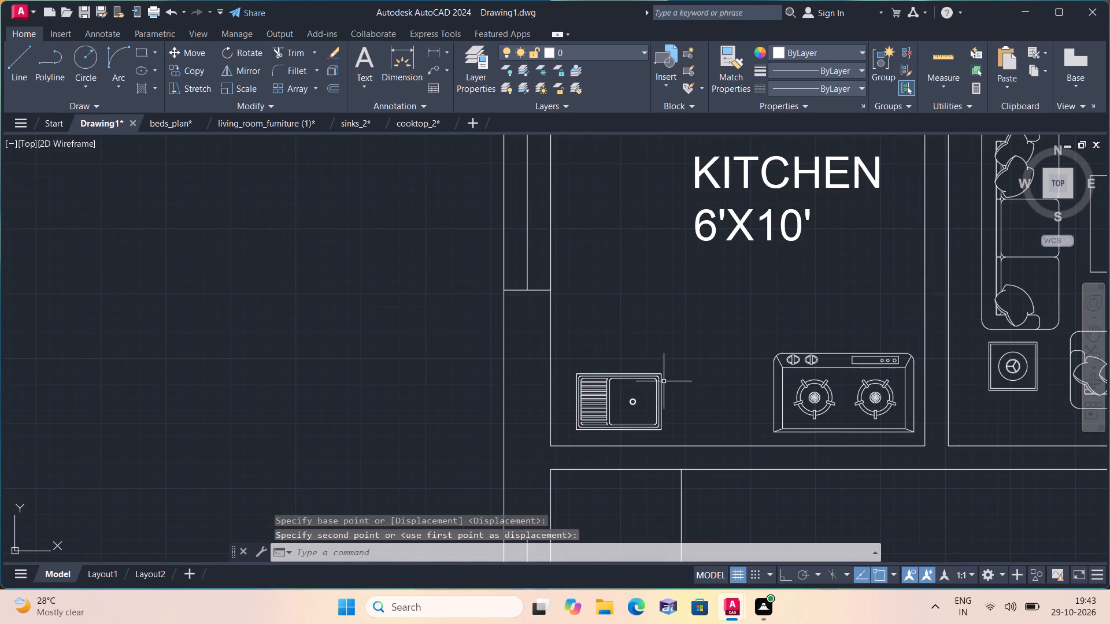
{"action": "left_click", "coordinate": [650, 384]}
{"action": "left_click", "coordinate": [636, 373]}
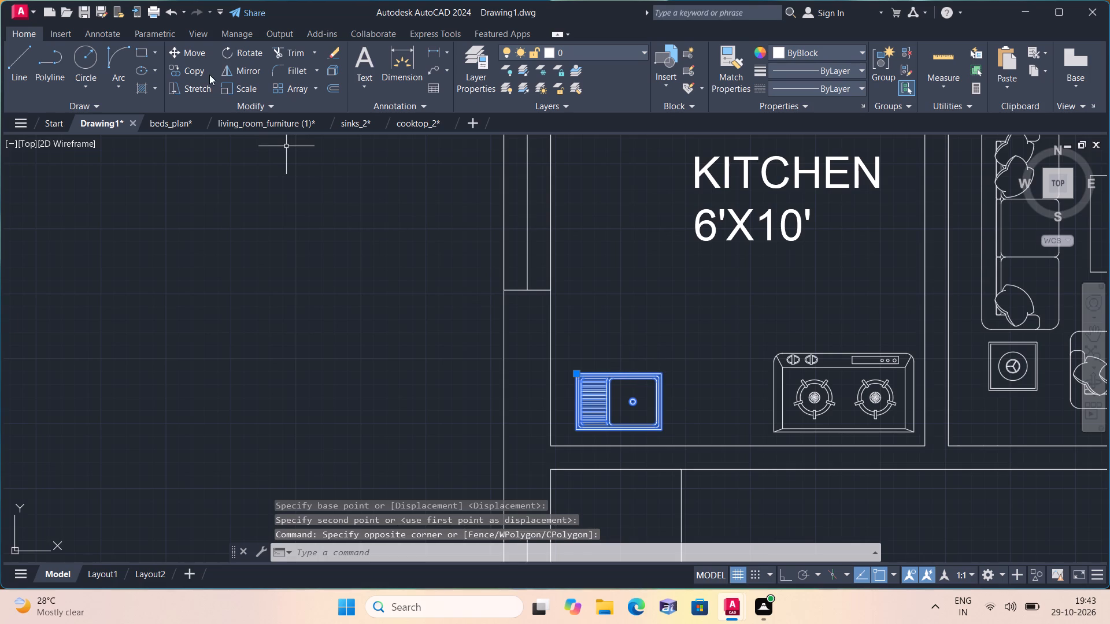
{"action": "left_click", "coordinate": [238, 89]}
{"action": "left_click", "coordinate": [624, 391]}
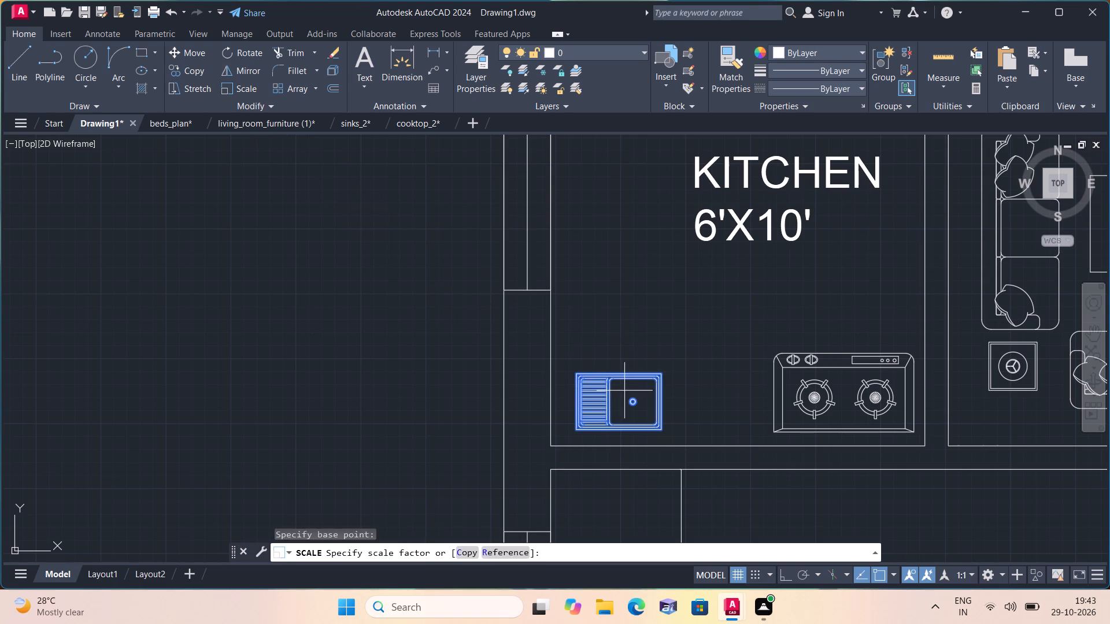
{"action": "left_click", "coordinate": [678, 372]}
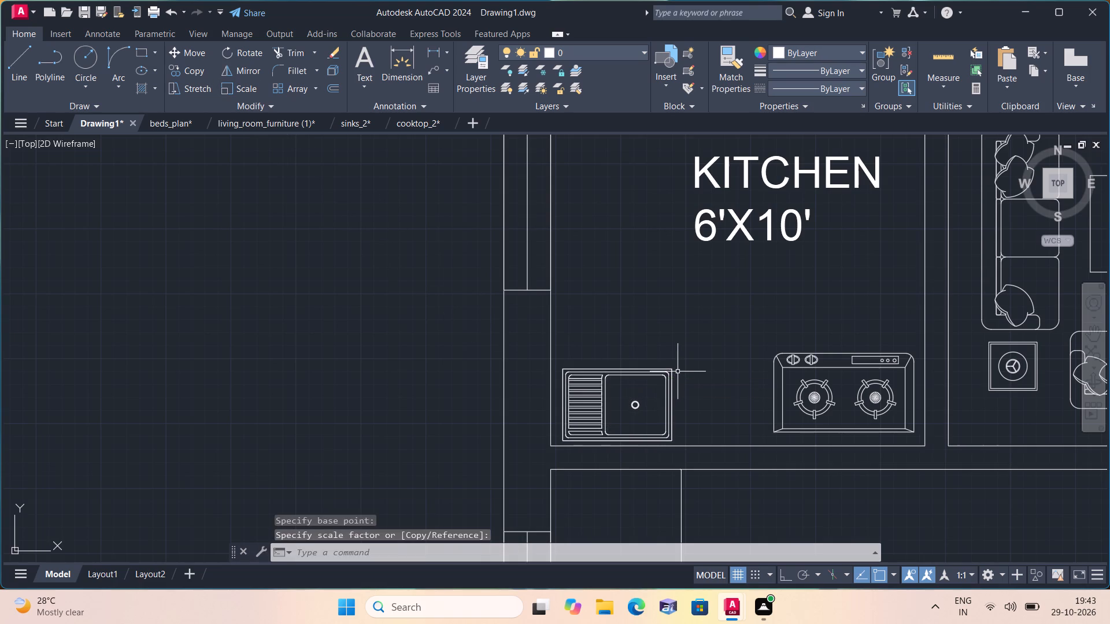
{"action": "key", "text": "Escape"}
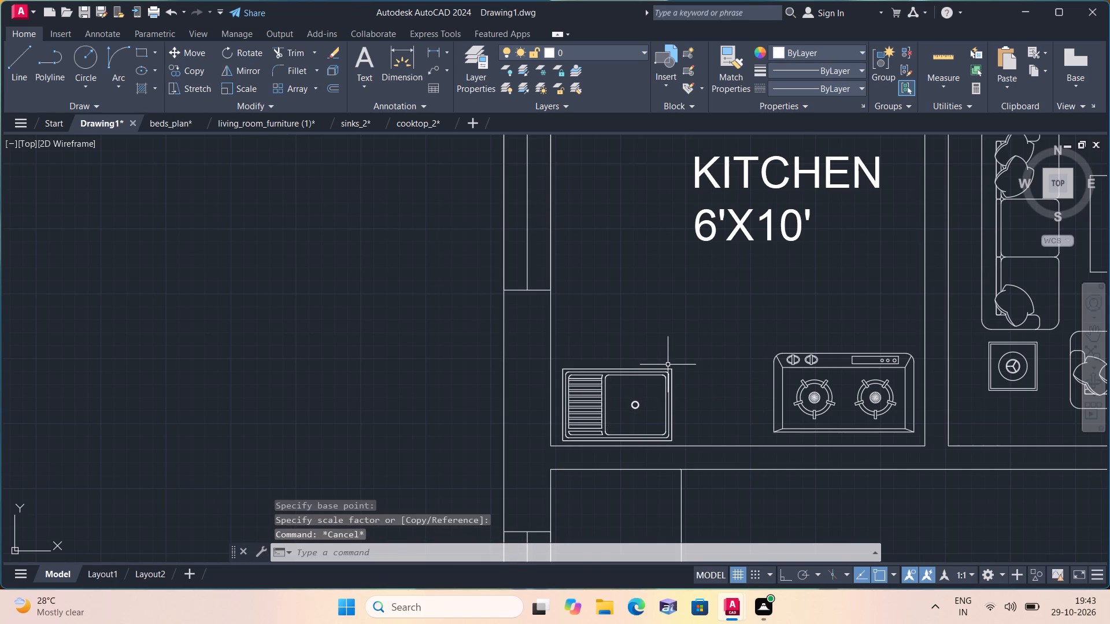
Look over the furnished floor plan from the bedrooms down to the varandah and entrance steps.
{"action": "scroll", "coordinate": [668, 365], "scroll_direction": "down", "scroll_amount": 1}
{"action": "middle_click_drag", "start_coordinate": [669, 361], "coordinate": [429, 393]}
{"action": "scroll", "coordinate": [482, 391], "scroll_direction": "down", "scroll_amount": 2}
{"action": "middle_click_drag", "start_coordinate": [484, 294], "coordinate": [458, 415]}
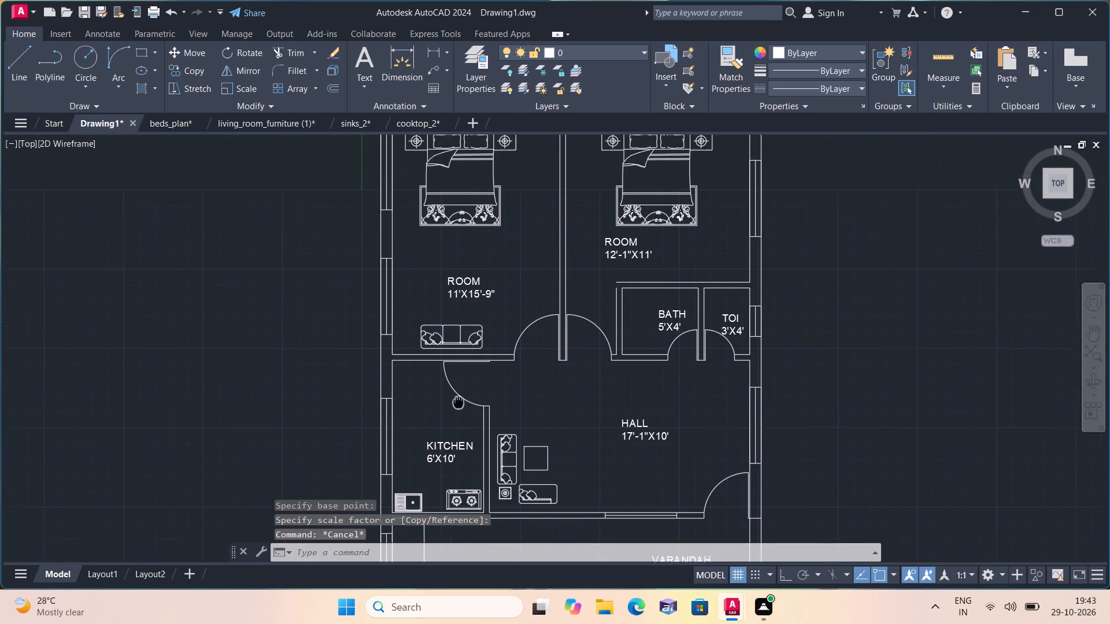
{"action": "middle_click_drag", "start_coordinate": [458, 415], "coordinate": [458, 421]}
{"action": "middle_click_drag", "start_coordinate": [536, 434], "coordinate": [442, 303]}
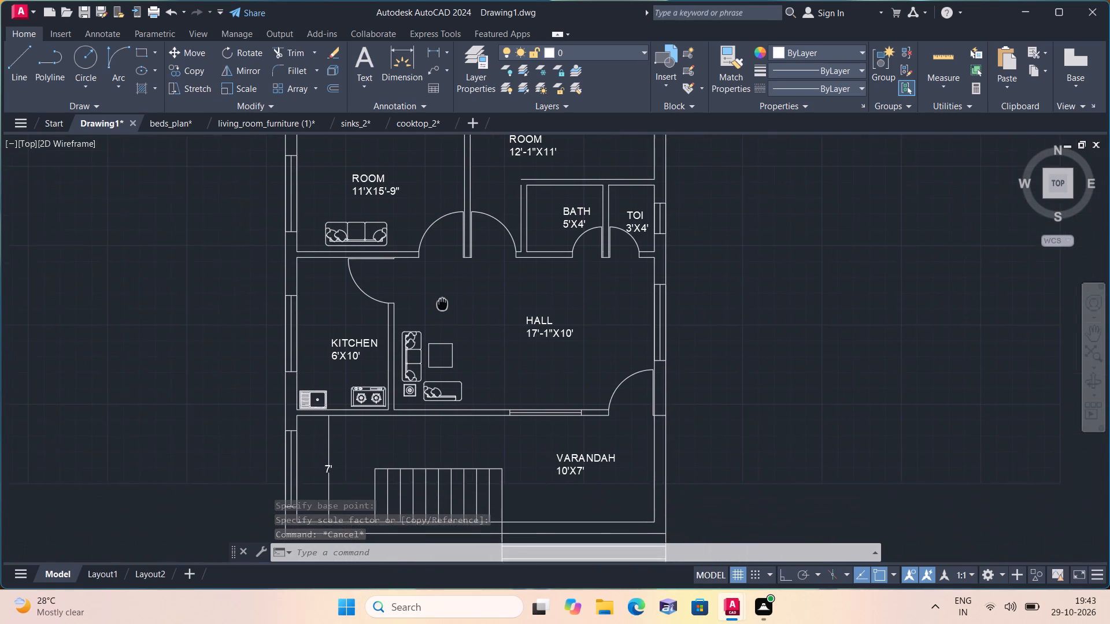
{"action": "scroll", "coordinate": [498, 400], "scroll_direction": "down", "scroll_amount": 1}
{"action": "middle_click_drag", "start_coordinate": [497, 400], "coordinate": [496, 345]}
{"action": "middle_click_drag", "start_coordinate": [496, 345], "coordinate": [487, 417]}
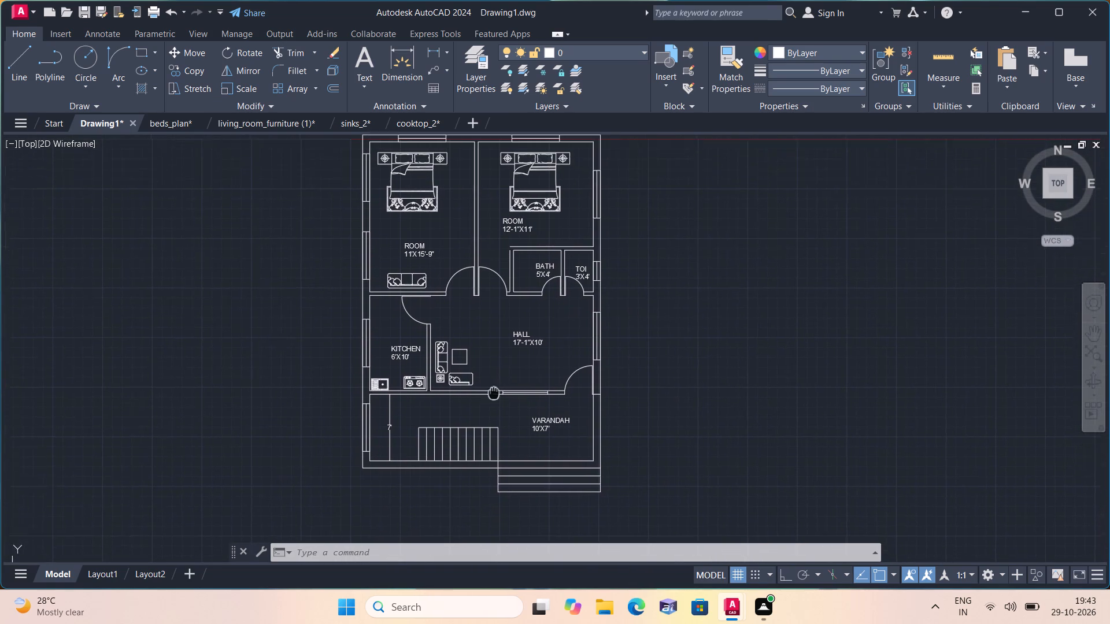
{"action": "middle_click_drag", "start_coordinate": [487, 417], "coordinate": [486, 421]}
Load the ACAD_ISO02W100 ISO dash linetype and make it the current linetype.
{"action": "left_click", "coordinate": [810, 86]}
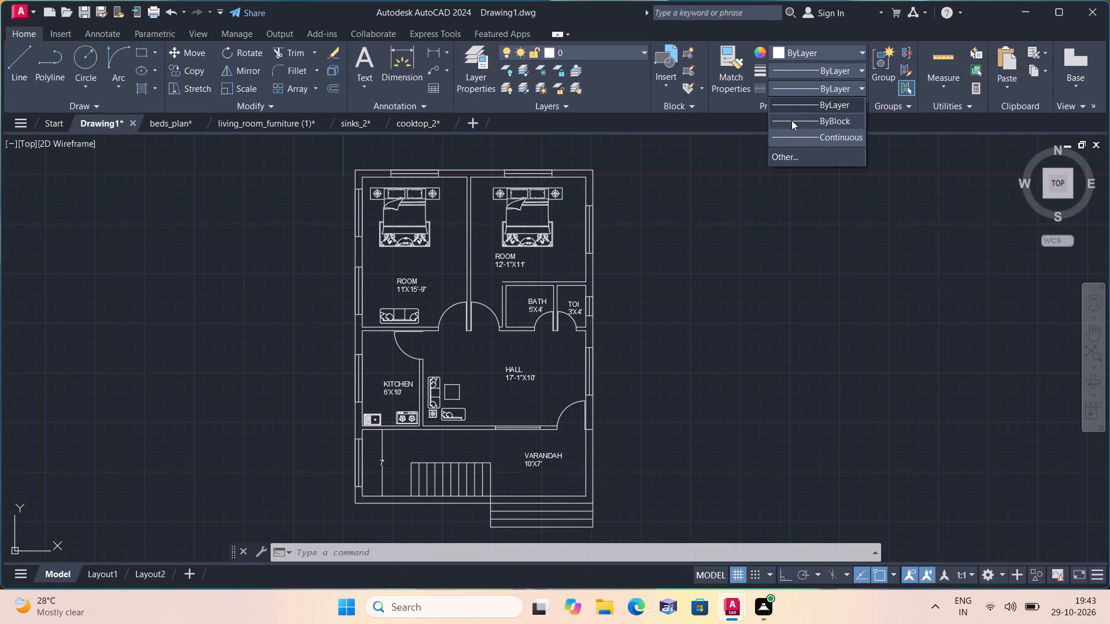
{"action": "left_click", "coordinate": [798, 157]}
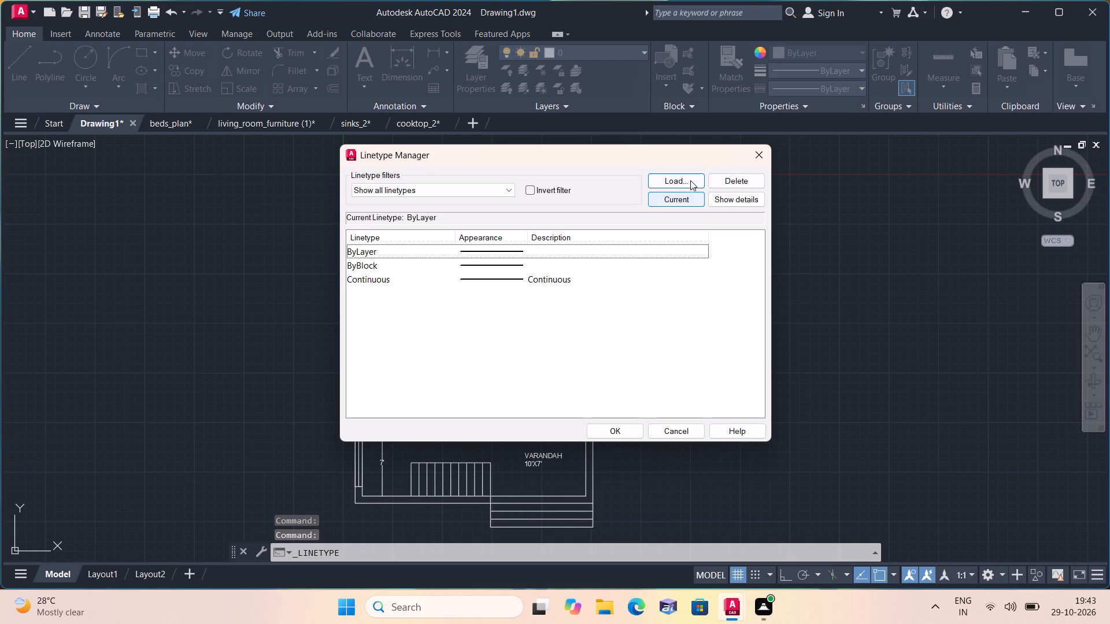
{"action": "left_click", "coordinate": [682, 179]}
{"action": "left_click", "coordinate": [581, 274]}
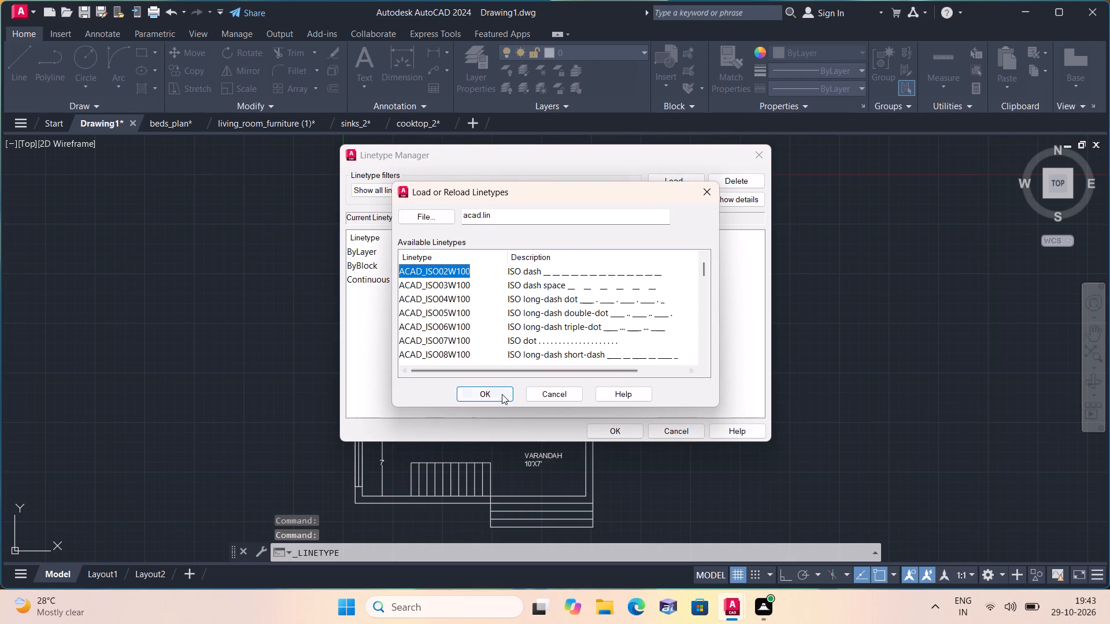
{"action": "left_click", "coordinate": [501, 392]}
{"action": "left_click", "coordinate": [608, 431]}
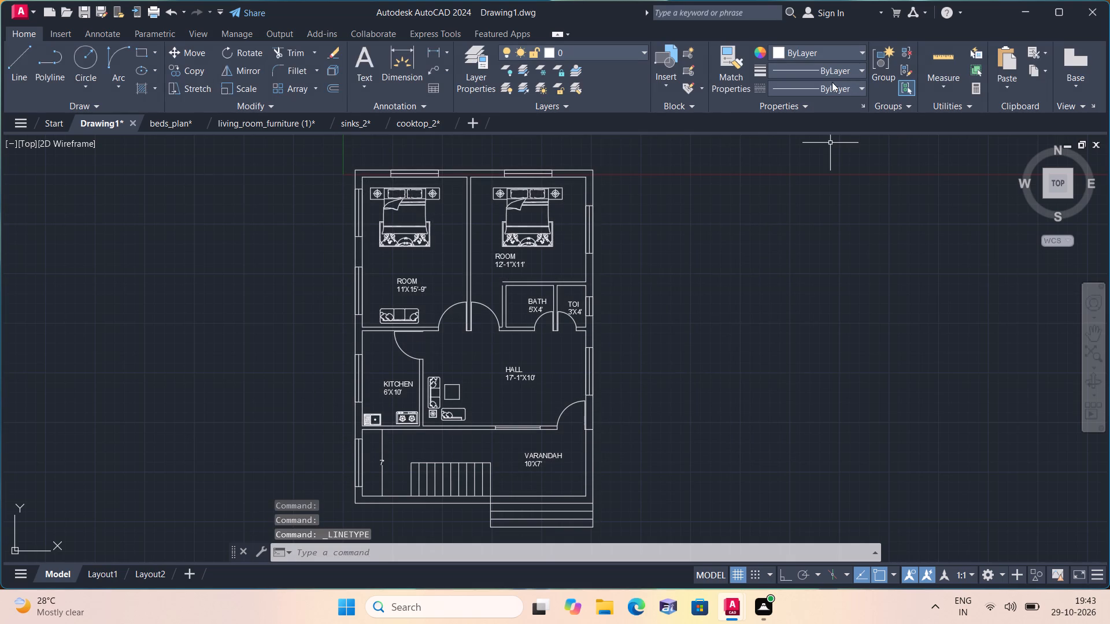
{"action": "left_click", "coordinate": [813, 87]}
{"action": "left_click", "coordinate": [800, 134]}
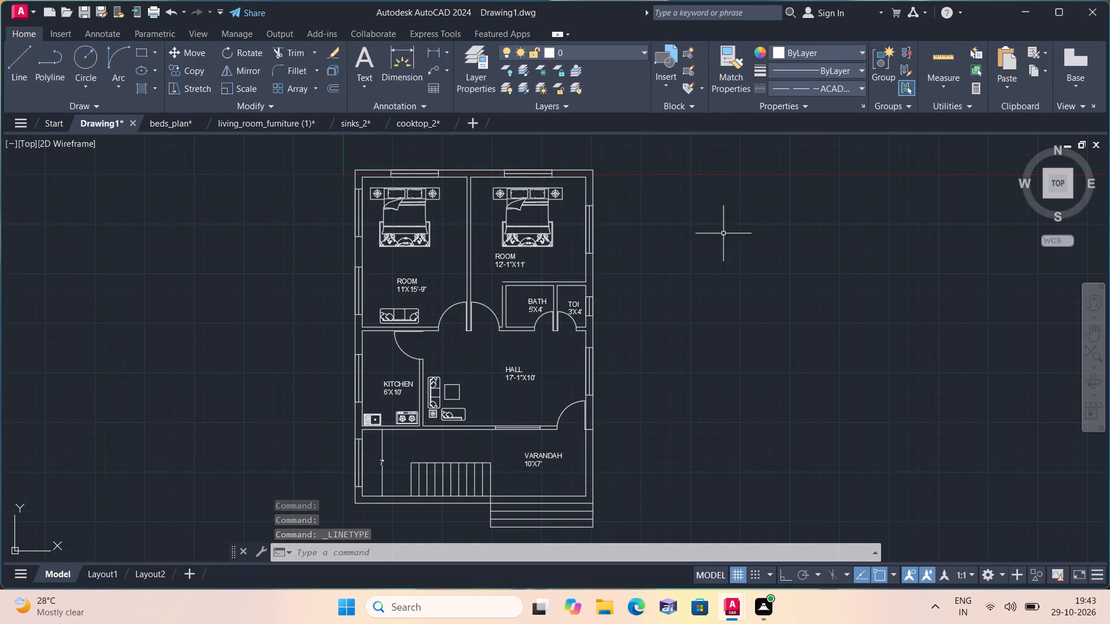
With Ortho on, draw two parallel dashed lines from the BATH wall's outer corners across the passage to the partition between the two rooms.
{"action": "key", "text": "l"}
{"action": "key", "text": "space"}
{"action": "scroll", "coordinate": [517, 268], "scroll_direction": "up", "scroll_amount": 2}
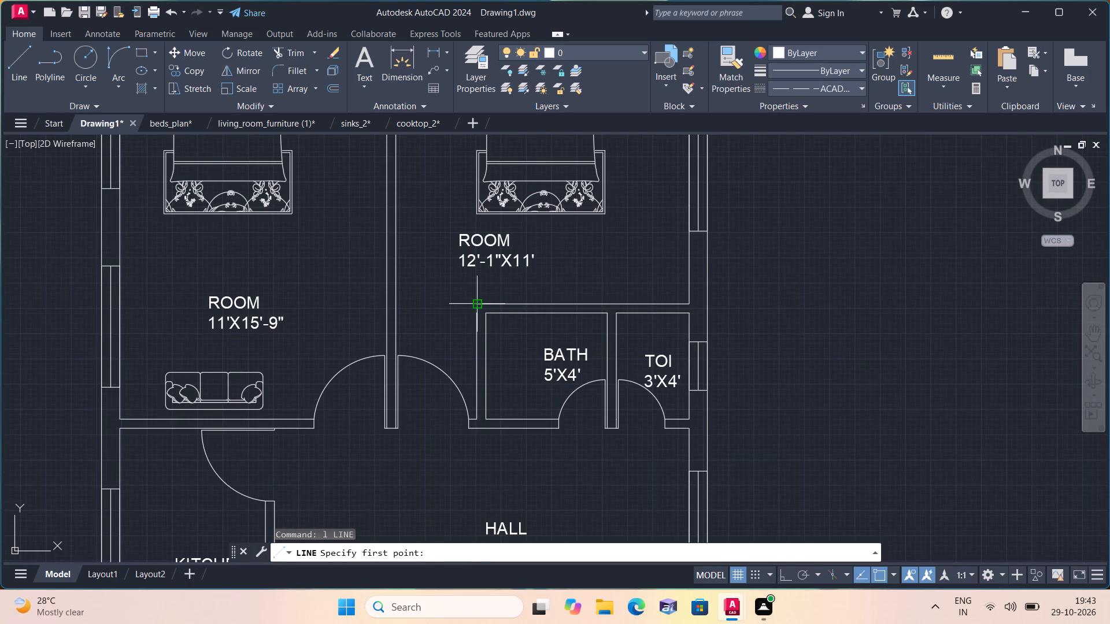
{"action": "key", "text": "F8"}
{"action": "left_click", "coordinate": [476, 304]}
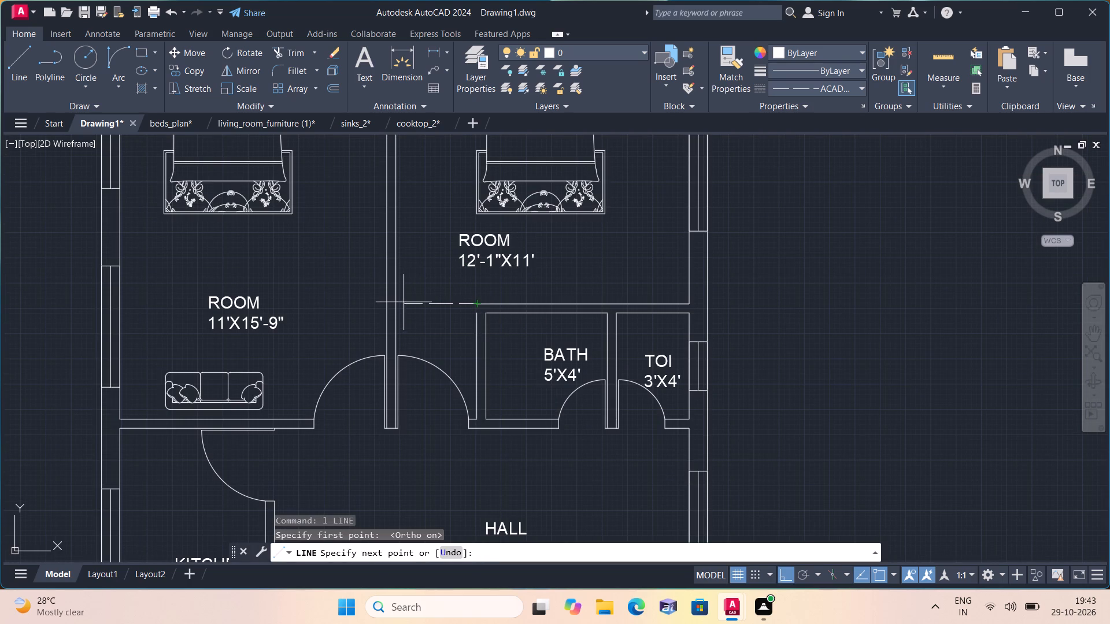
{"action": "left_click", "coordinate": [395, 302]}
{"action": "key", "text": "space"}
{"action": "key", "text": "space"}
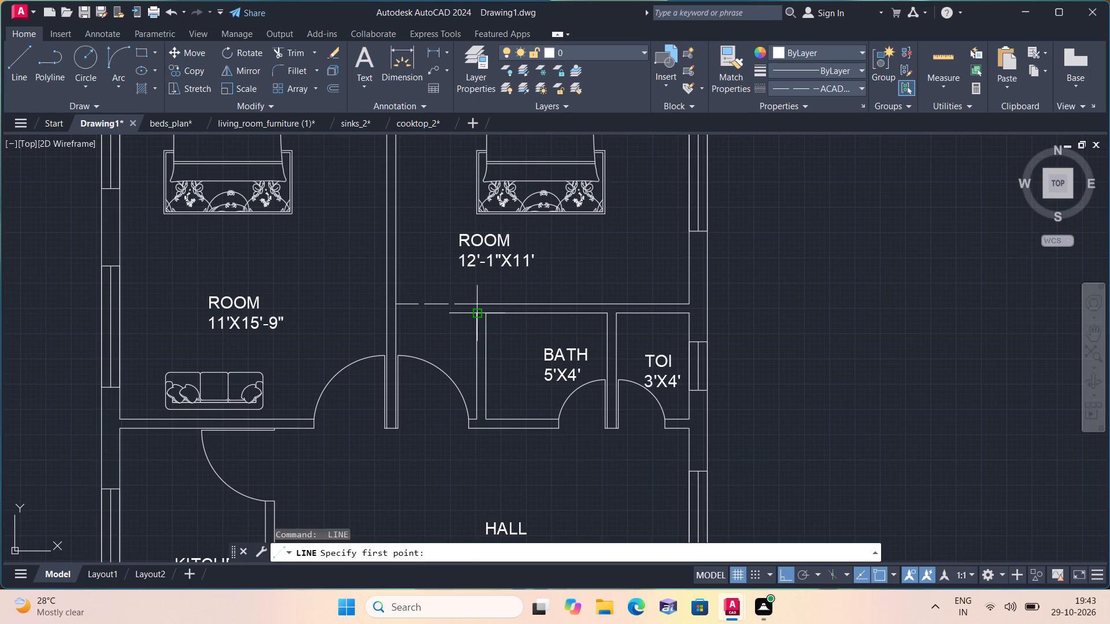
{"action": "left_click", "coordinate": [475, 314]}
{"action": "left_click", "coordinate": [396, 311]}
{"action": "key", "text": "space"}
Draw dashed vertical lines from the stair's top edge to the HALL's lower wall at its right end, last inner riser and left end.
{"action": "middle_click_drag", "start_coordinate": [447, 376], "coordinate": [439, 367]}
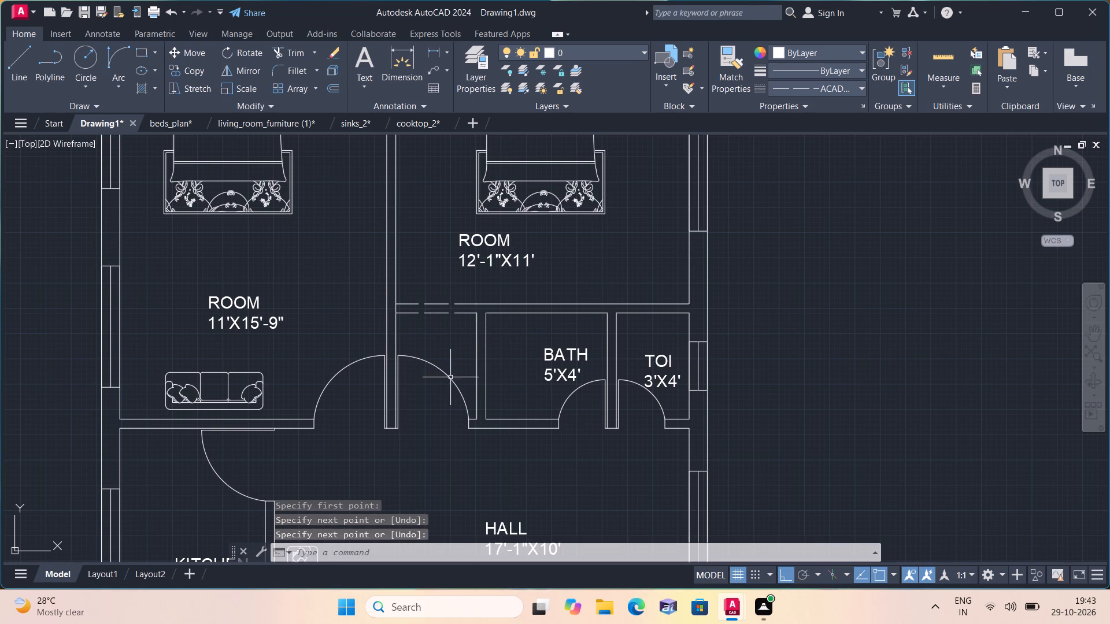
{"action": "middle_click_drag", "start_coordinate": [439, 367], "coordinate": [445, 190]}
{"action": "middle_click_drag", "start_coordinate": [448, 381], "coordinate": [471, 253]}
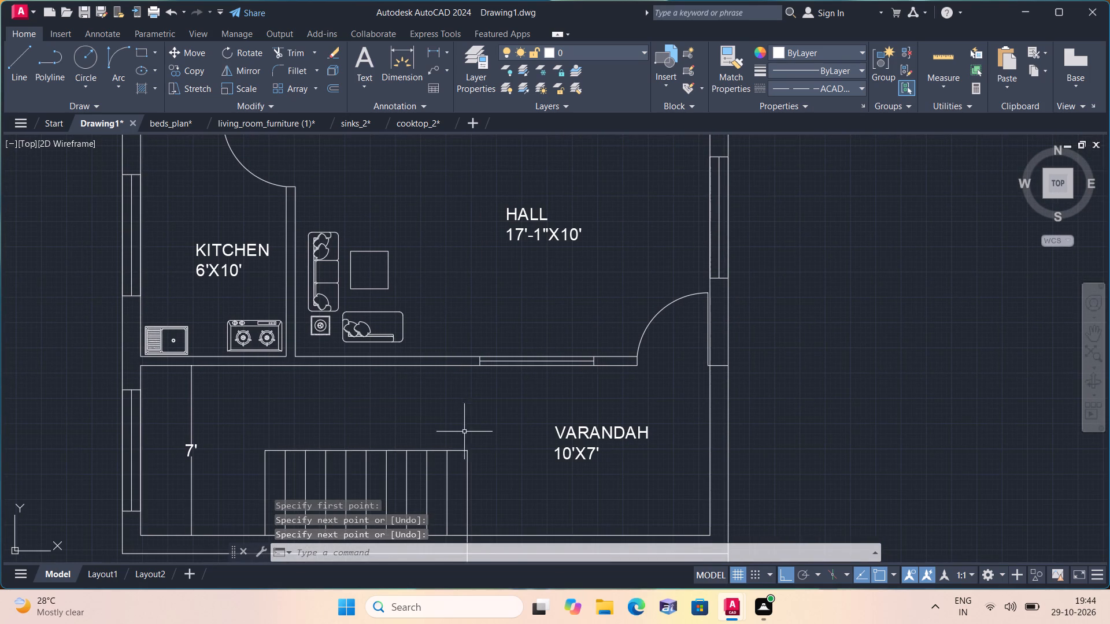
{"action": "key", "text": "space"}
{"action": "left_click", "coordinate": [465, 448]}
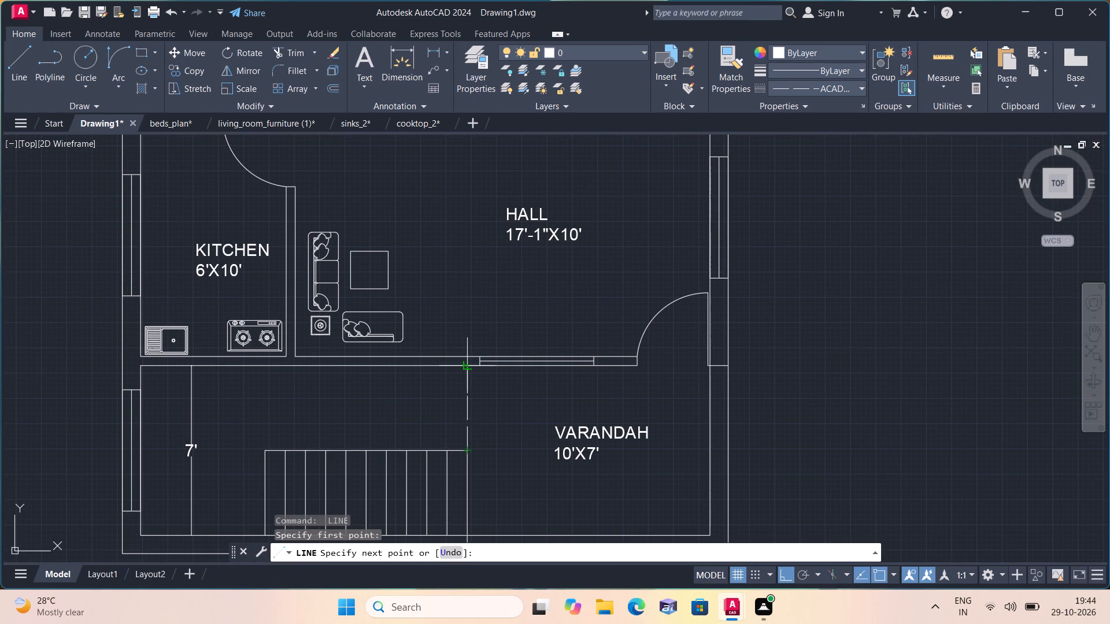
{"action": "left_click", "coordinate": [468, 364]}
{"action": "key", "text": "space"}
{"action": "key", "text": "space"}
{"action": "left_click", "coordinate": [446, 447]}
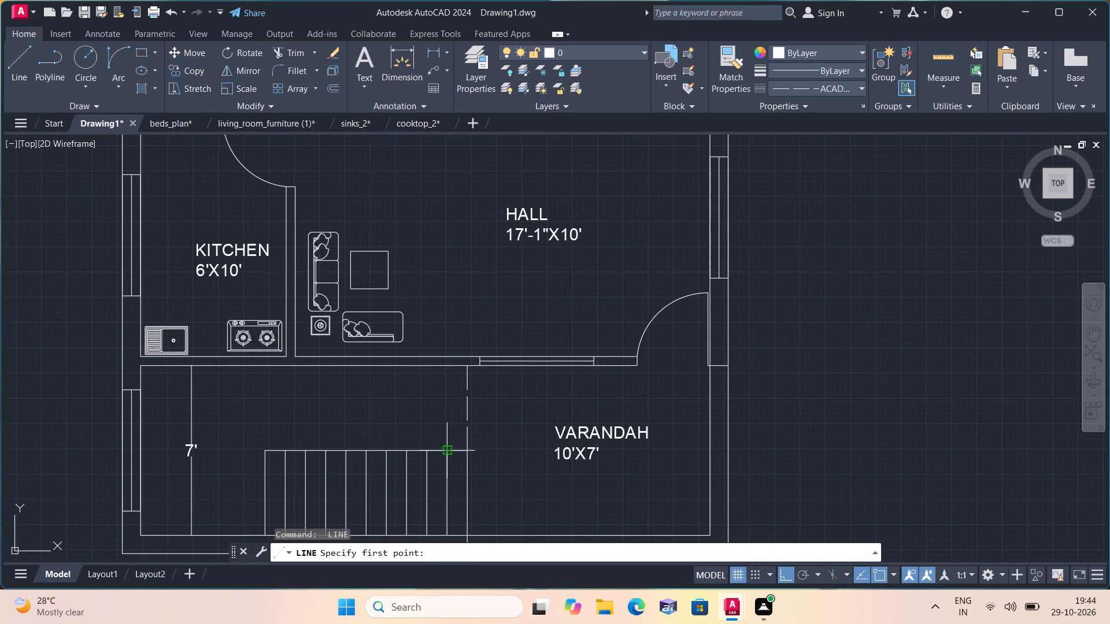
{"action": "left_click", "coordinate": [446, 365]}
{"action": "key", "text": "space"}
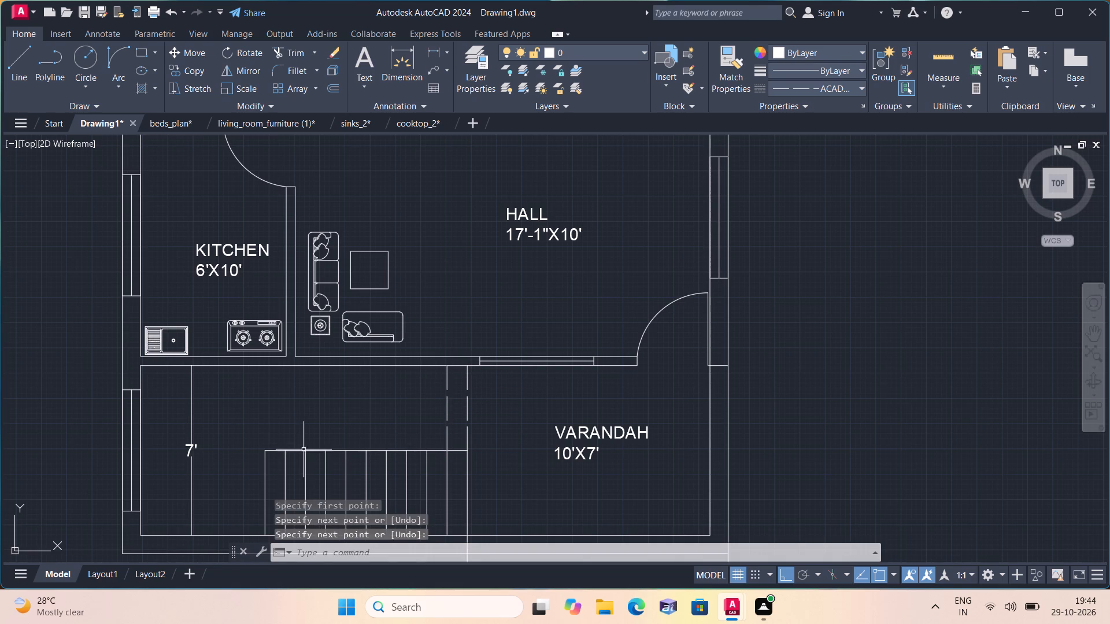
{"action": "key", "text": "space"}
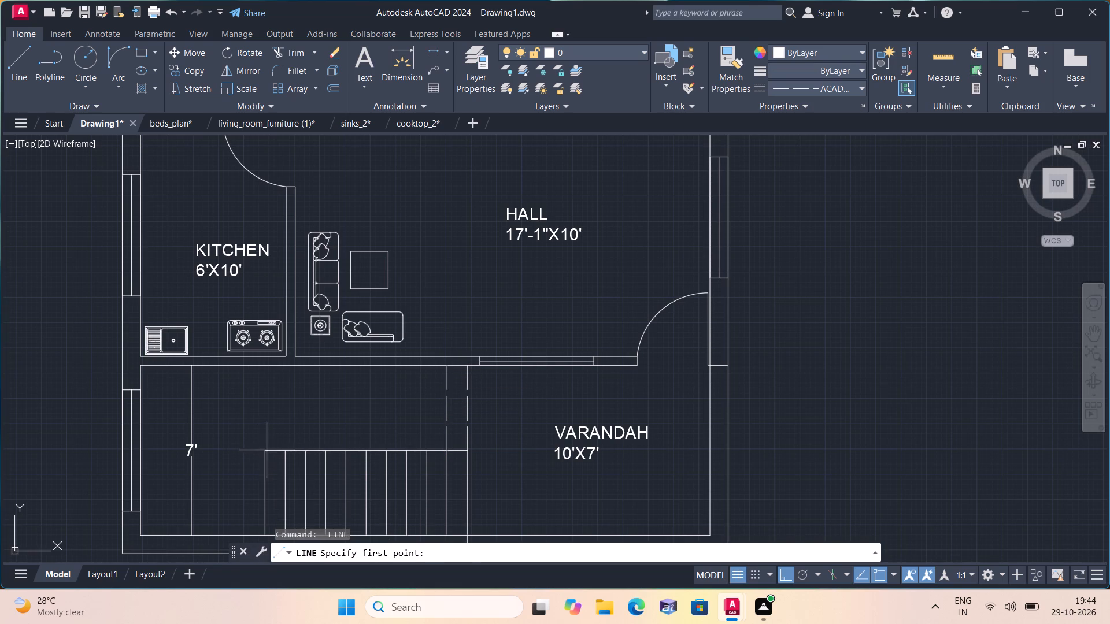
{"action": "left_click", "coordinate": [265, 448]}
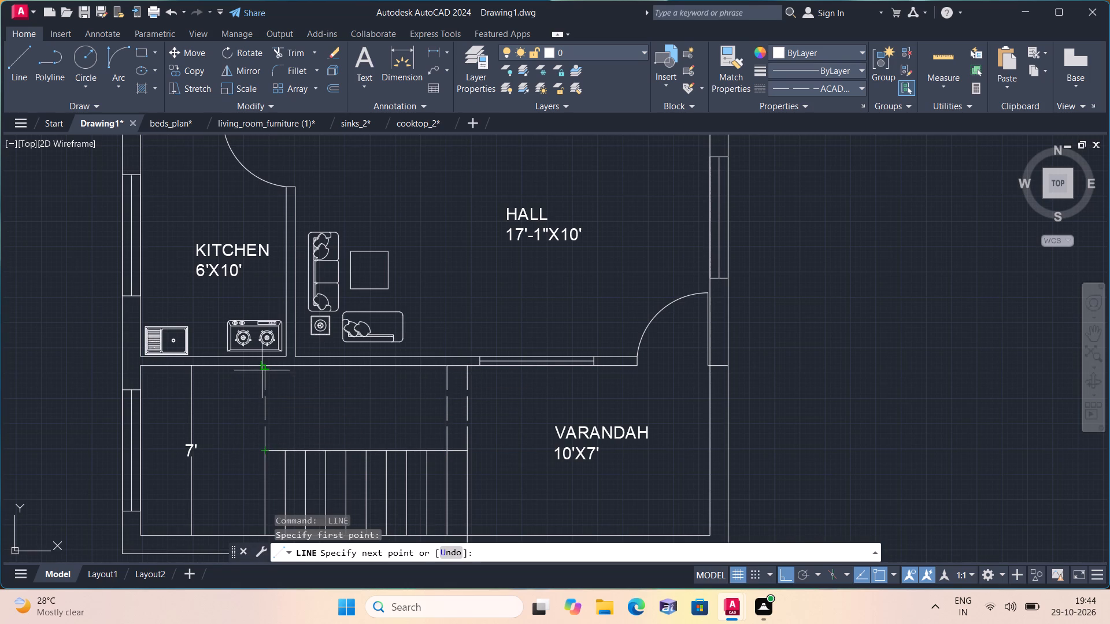
{"action": "left_click", "coordinate": [264, 369]}
{"action": "key", "text": "space"}
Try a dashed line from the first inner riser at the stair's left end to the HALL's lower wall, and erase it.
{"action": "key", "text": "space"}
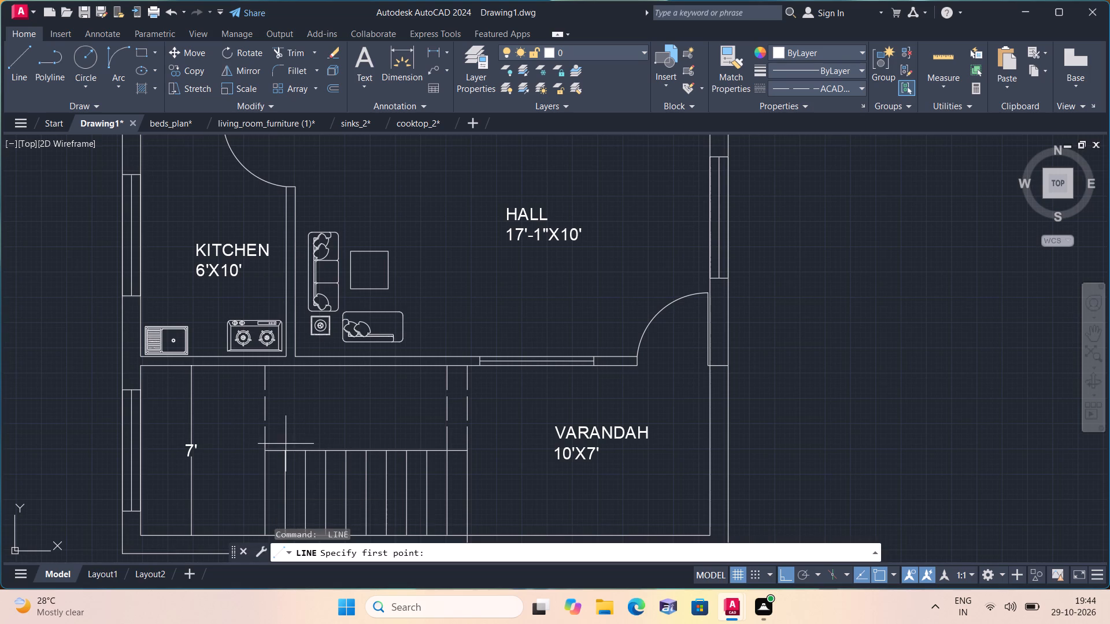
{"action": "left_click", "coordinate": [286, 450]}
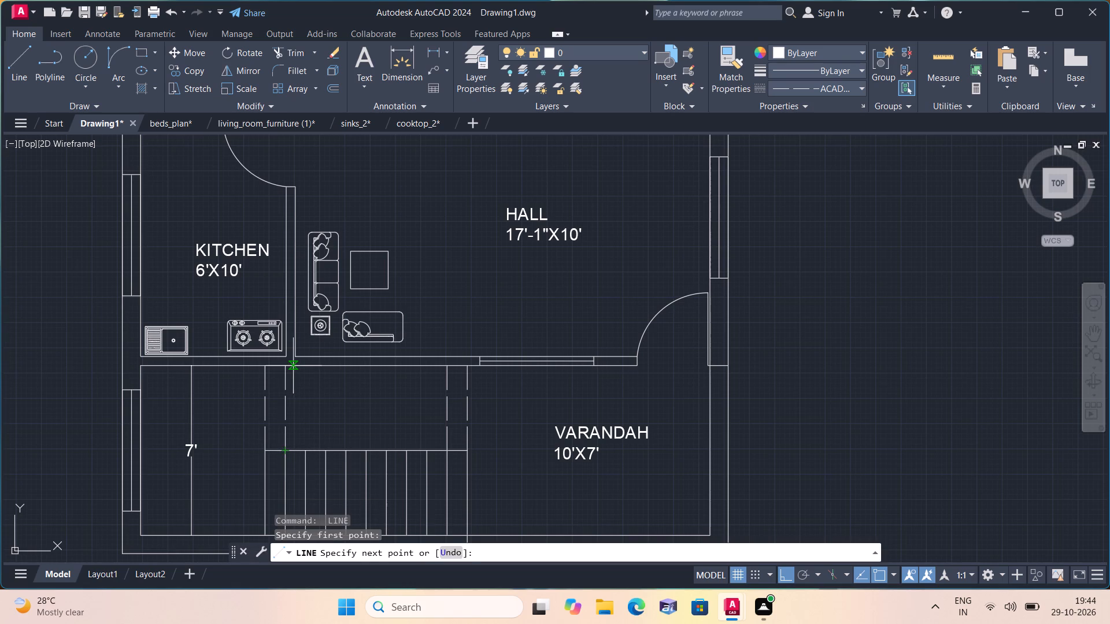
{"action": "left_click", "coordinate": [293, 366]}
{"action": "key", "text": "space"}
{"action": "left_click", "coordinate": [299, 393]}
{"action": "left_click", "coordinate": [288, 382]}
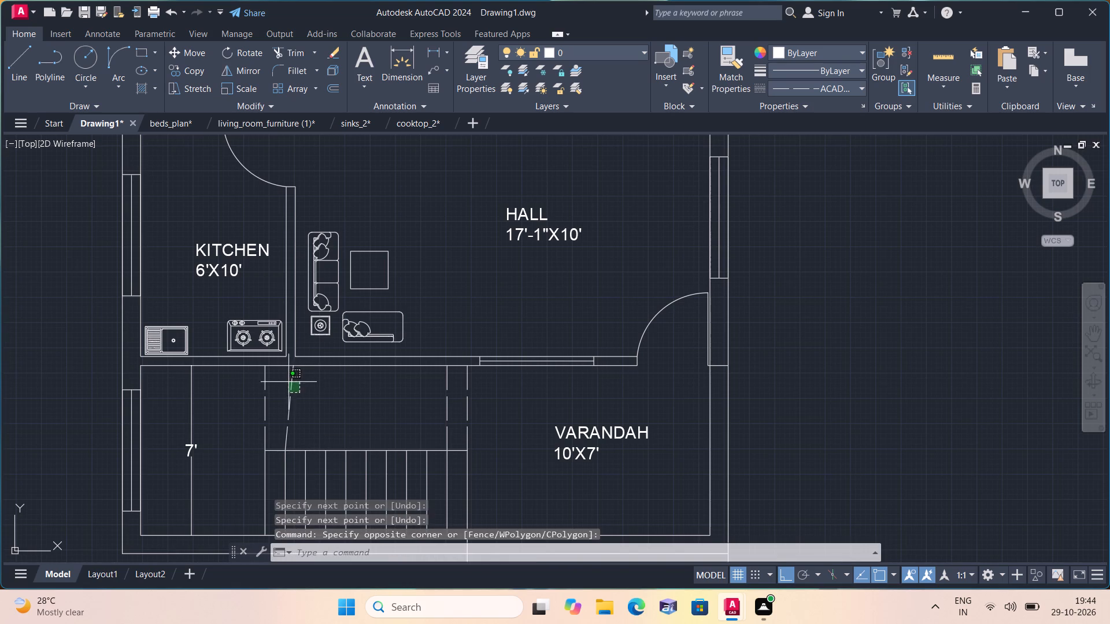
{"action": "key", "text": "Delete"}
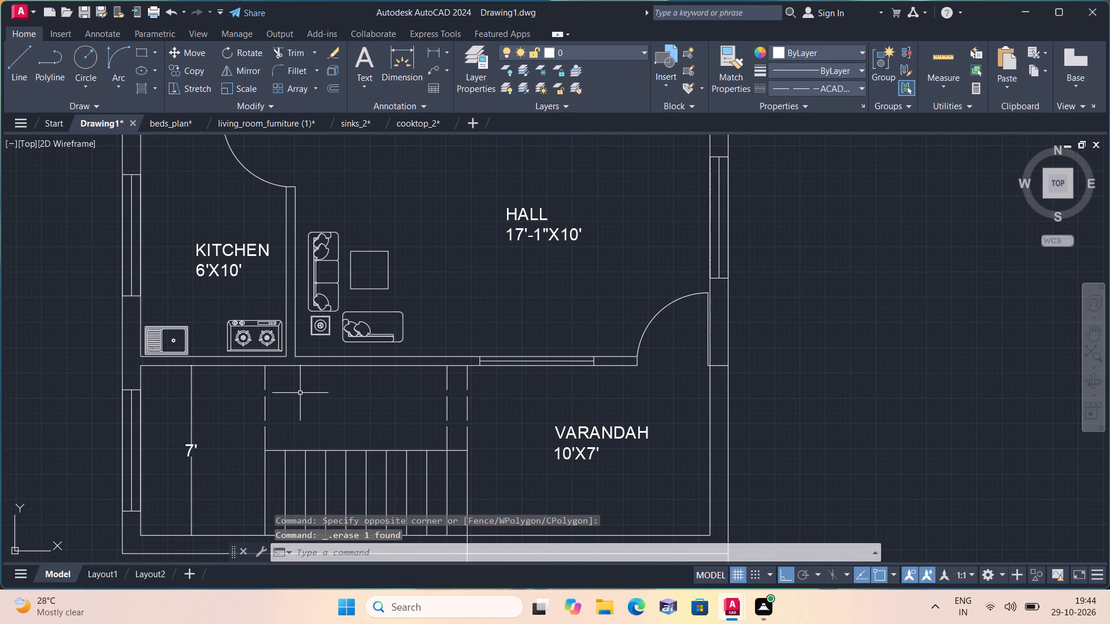
Draw vertical dashed lines from the first and second inner risers at the stair's left end up to the HALL's lower wall.
{"action": "key", "text": "l"}
{"action": "key", "text": "space"}
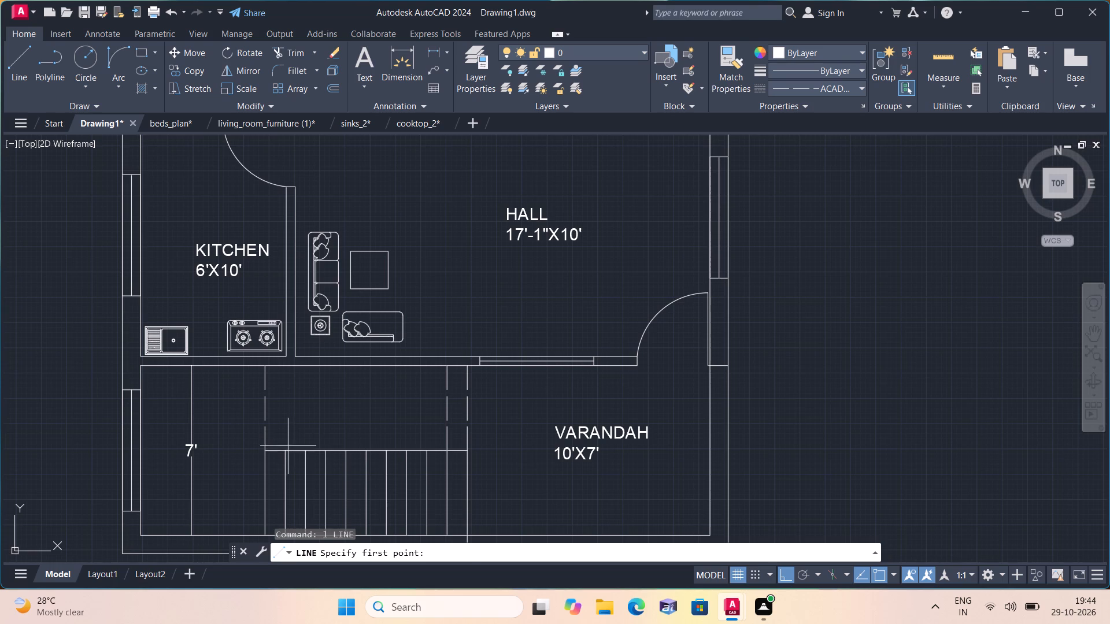
{"action": "left_click", "coordinate": [286, 450]}
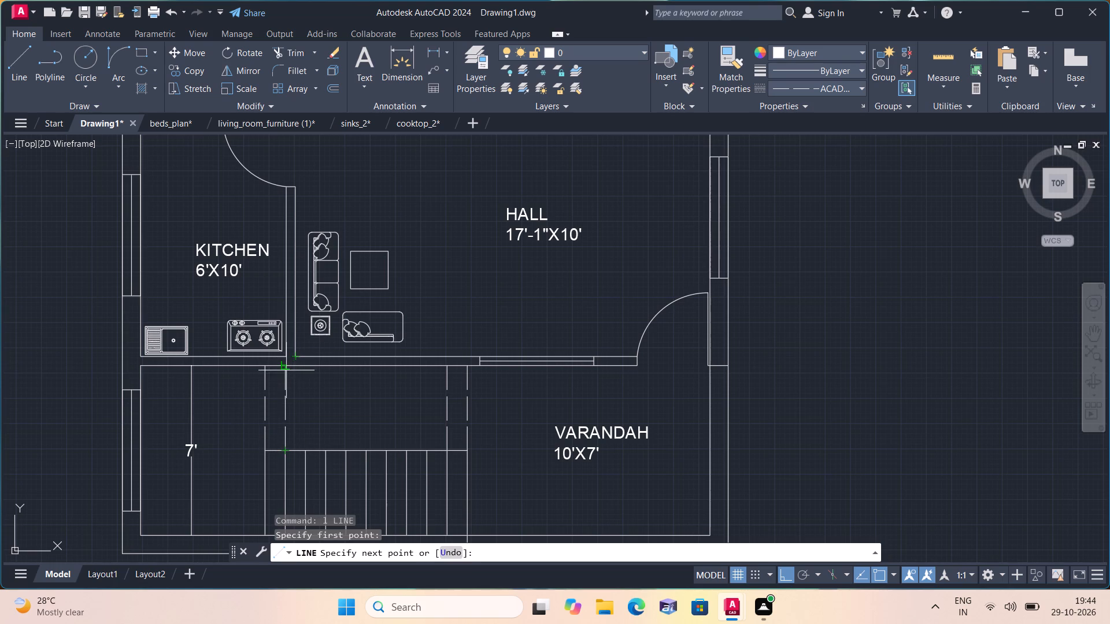
{"action": "left_click", "coordinate": [285, 366]}
{"action": "key", "text": "space"}
{"action": "key", "text": "space"}
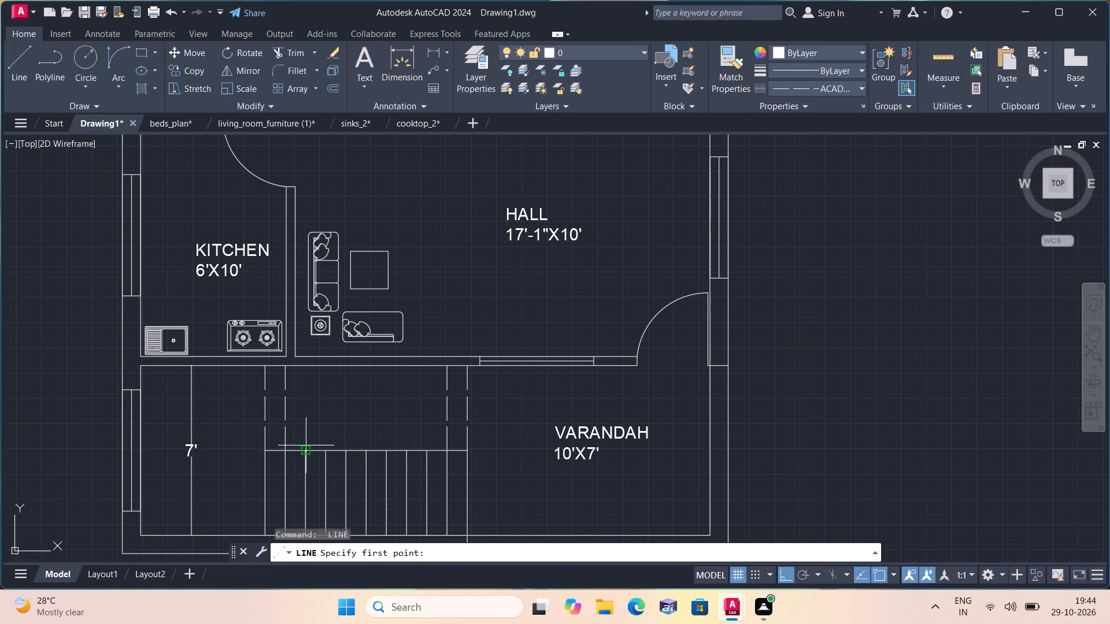
{"action": "left_click", "coordinate": [306, 445]}
{"action": "left_click", "coordinate": [302, 367]}
{"action": "key", "text": "space"}
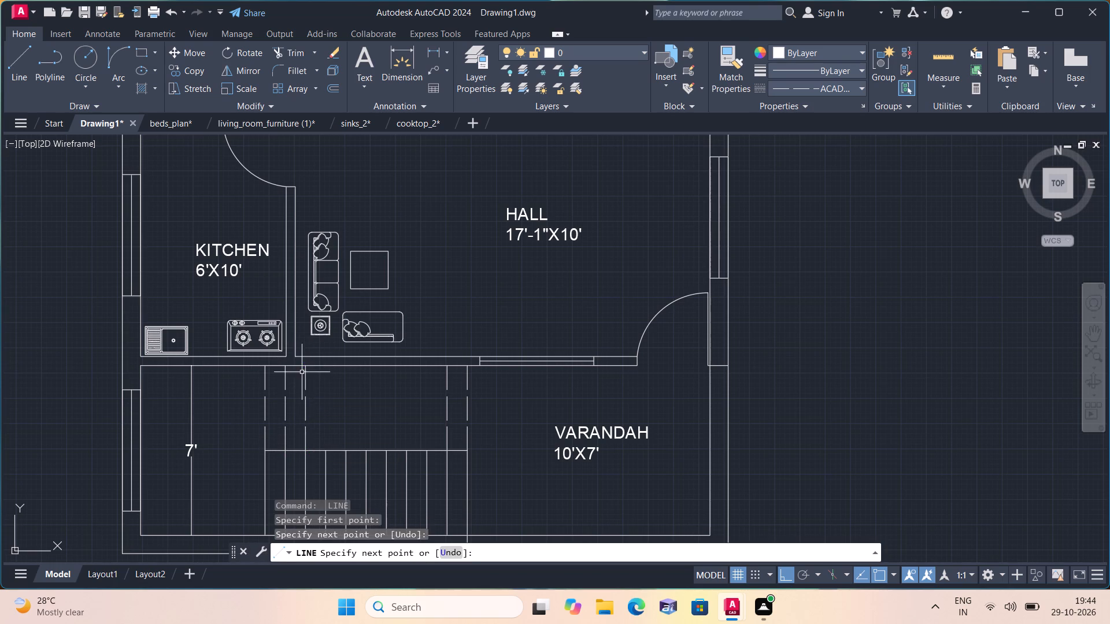
Draw vertical dashed lines from the third and fourth inner risers, counted from the stair's left end, up to the HALL's lower wall.
{"action": "key", "text": "space"}
{"action": "left_click", "coordinate": [328, 448]}
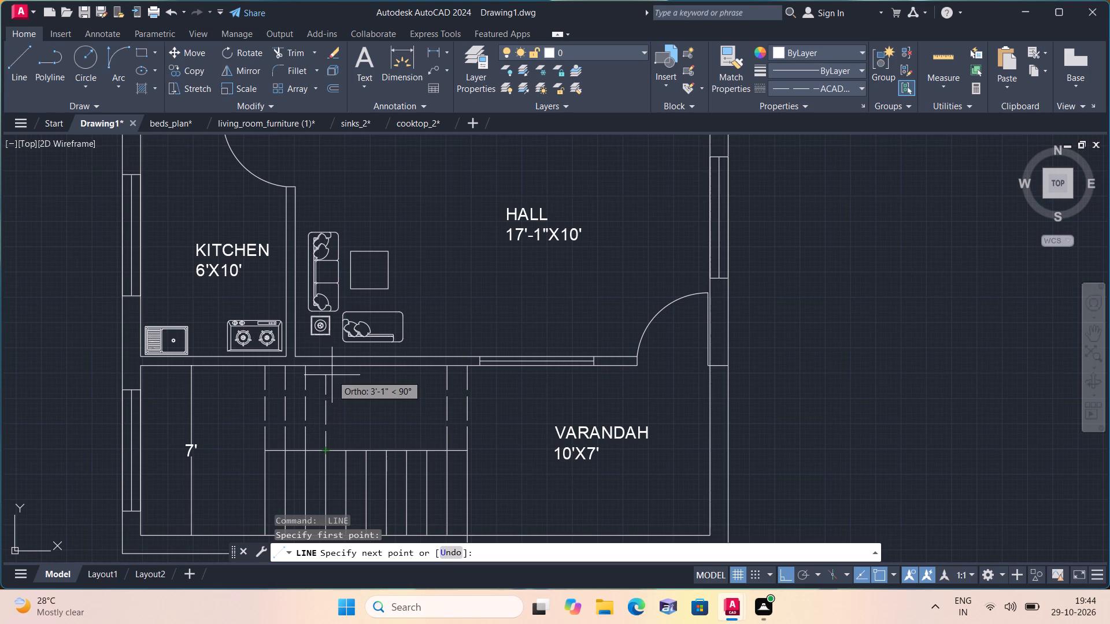
{"action": "left_click", "coordinate": [325, 369]}
{"action": "key", "text": "space"}
{"action": "key", "text": "space"}
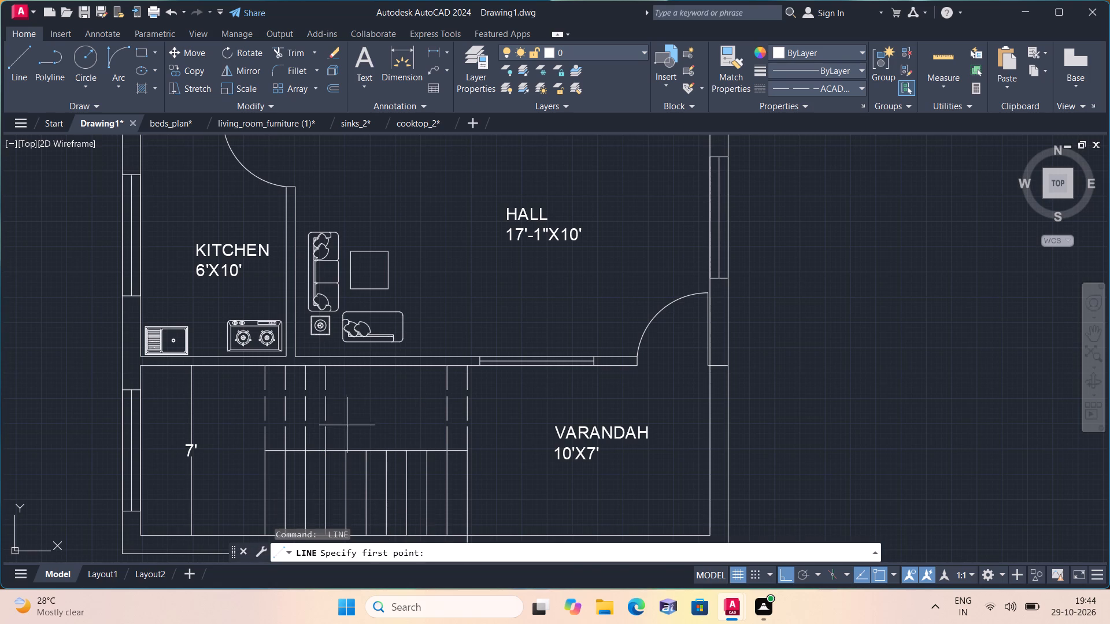
{"action": "left_click", "coordinate": [347, 450]}
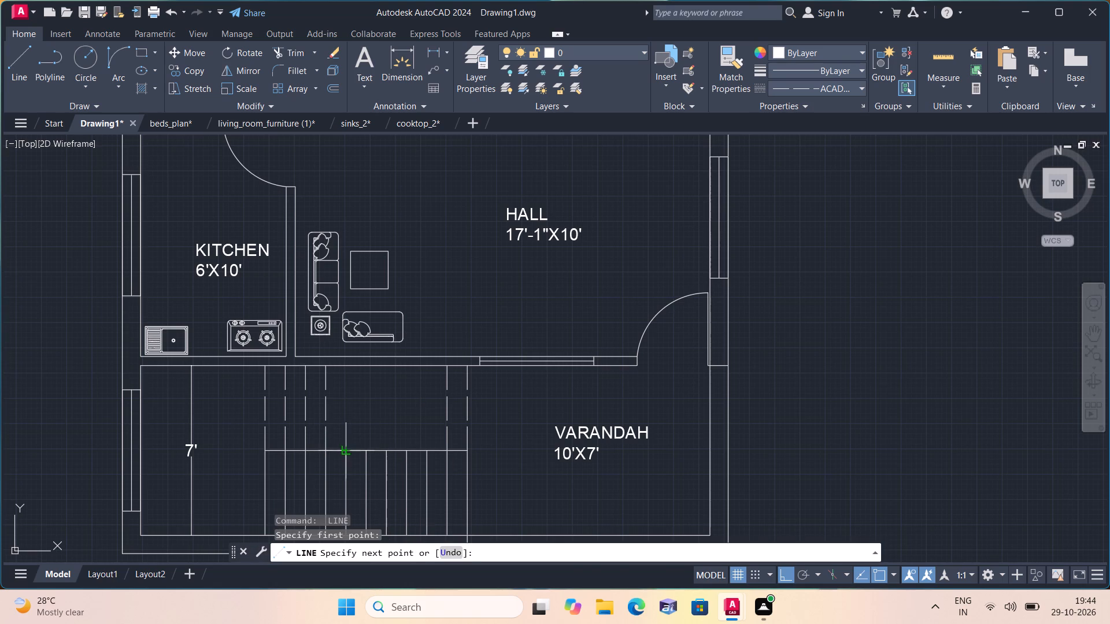
{"action": "left_click", "coordinate": [346, 367]}
{"action": "key", "text": "space"}
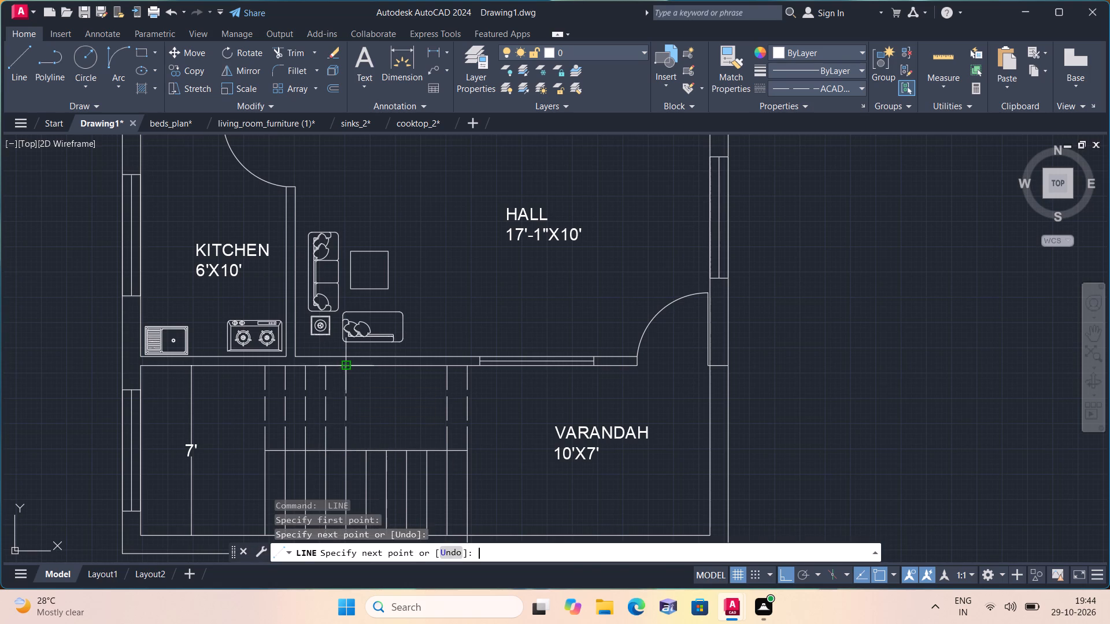
Draw vertical dashed lines from the fifth and sixth inner risers, counted from the stair's left end, up to the HALL's lower wall.
{"action": "key", "text": "space"}
{"action": "left_click", "coordinate": [365, 448]}
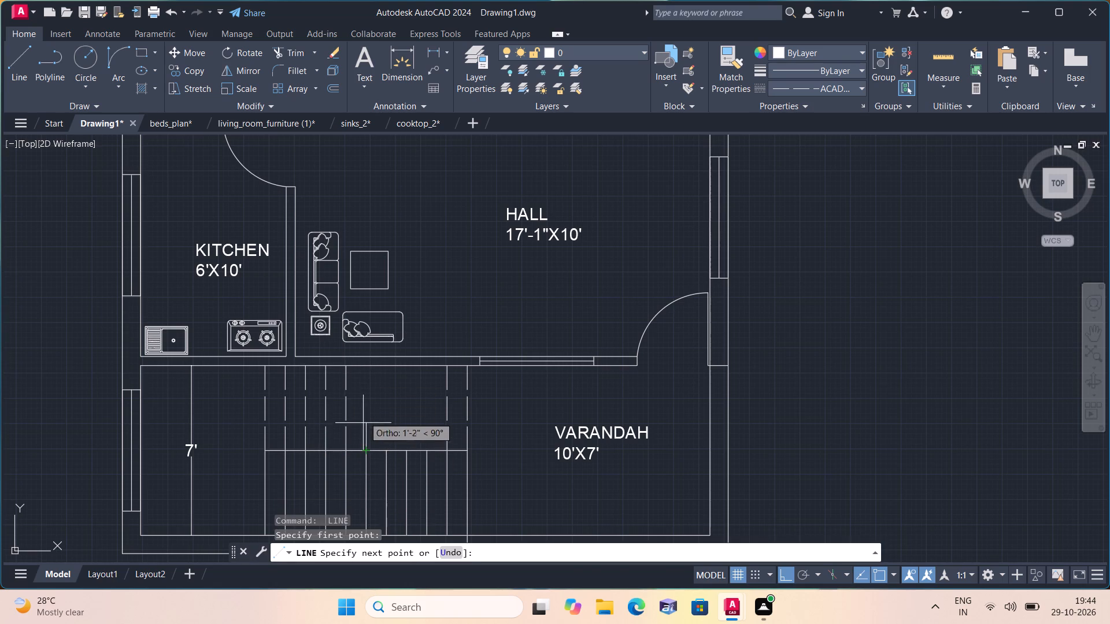
{"action": "left_click", "coordinate": [367, 361]}
{"action": "key", "text": "space"}
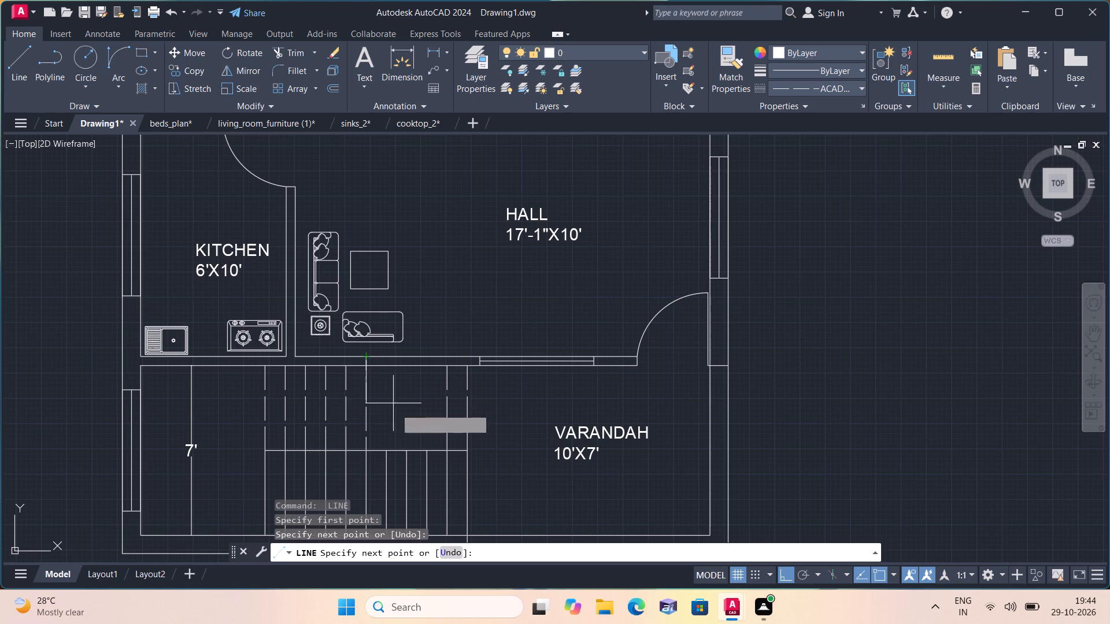
{"action": "key", "text": "space"}
{"action": "left_click", "coordinate": [389, 452]}
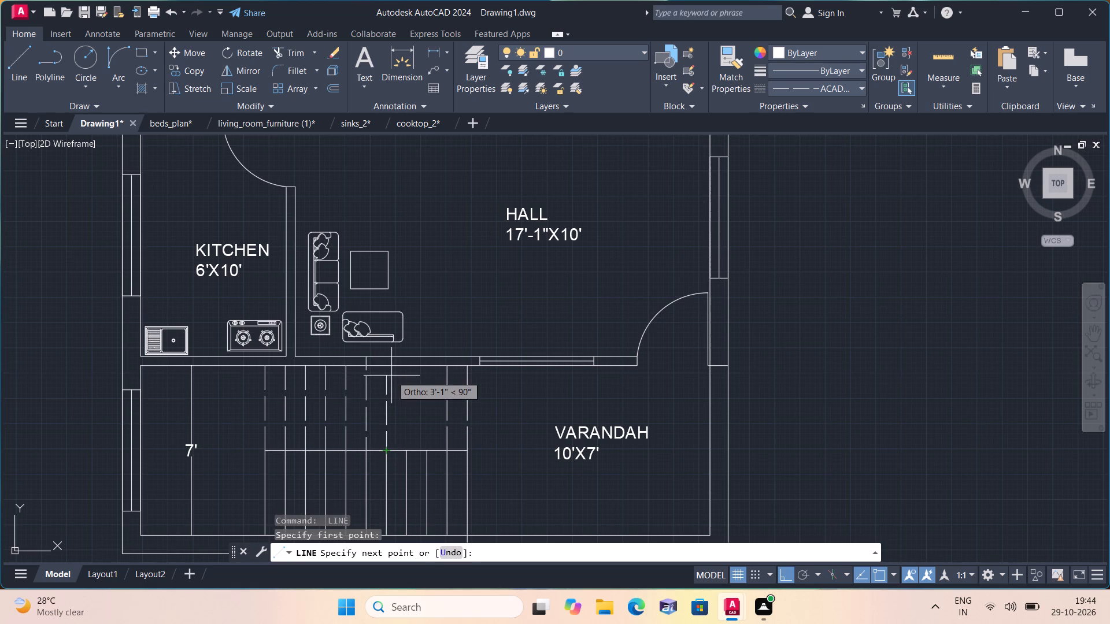
{"action": "left_click", "coordinate": [384, 368]}
{"action": "key", "text": "space"}
Draw vertical dashed lines from the seventh and eighth inner risers, counted from the stair's left end, up to the HALL's lower wall.
{"action": "key", "text": "space"}
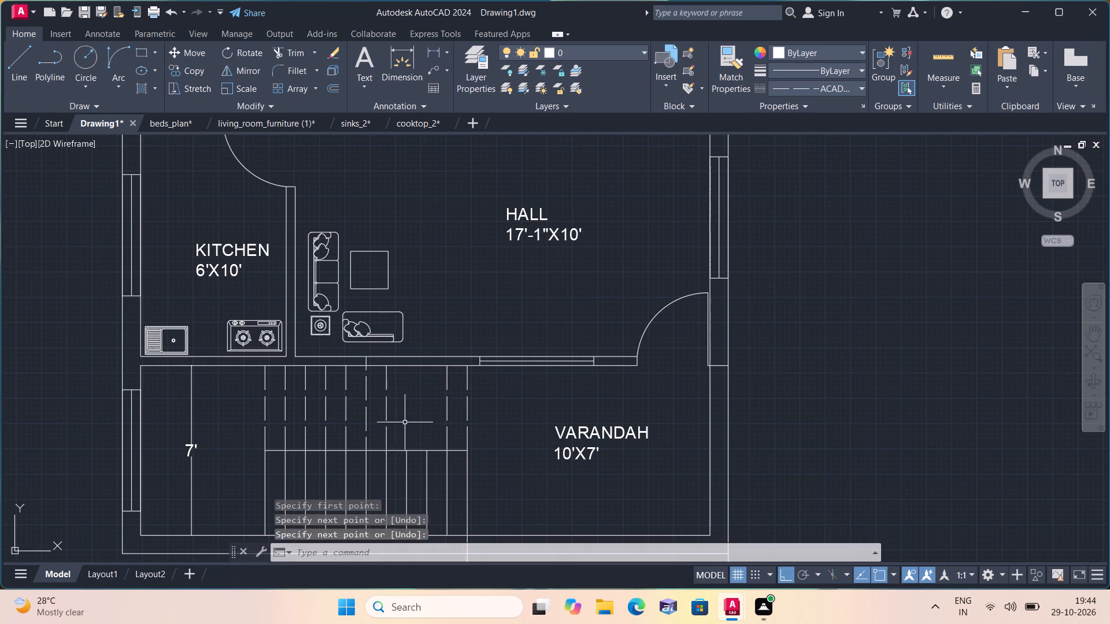
{"action": "left_click", "coordinate": [408, 447]}
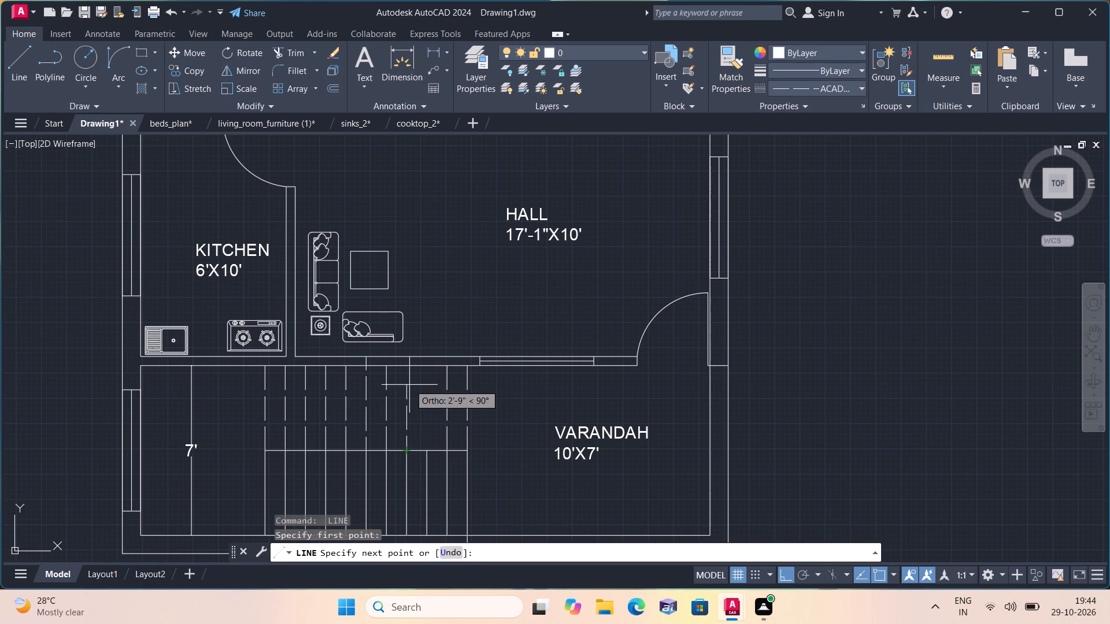
{"action": "left_click", "coordinate": [406, 367]}
{"action": "key", "text": "space"}
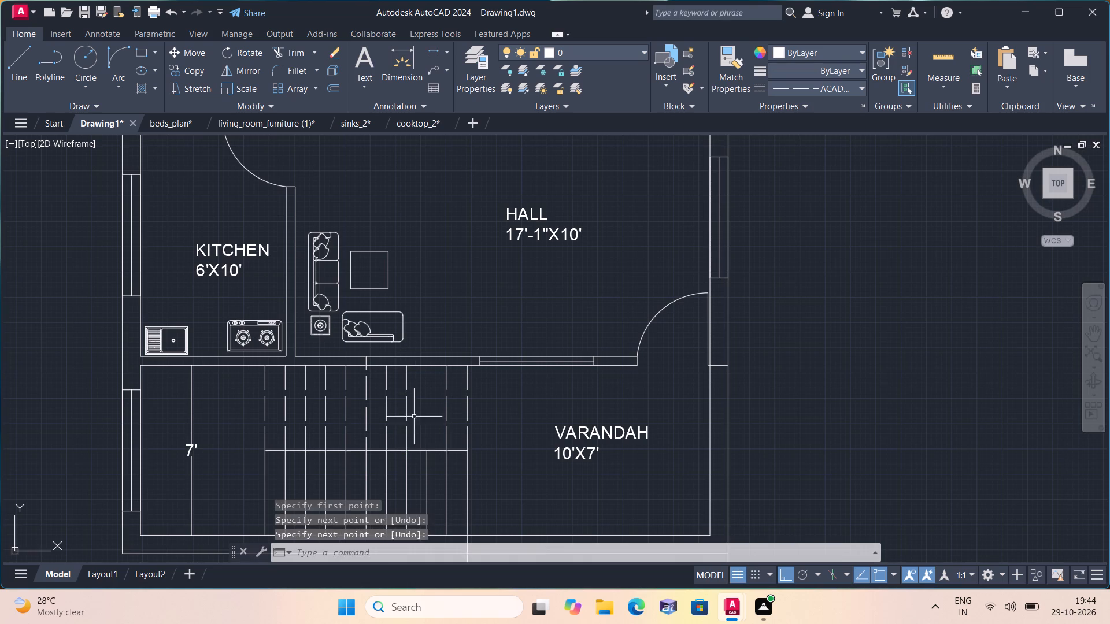
{"action": "key", "text": "space"}
{"action": "left_click", "coordinate": [427, 448]}
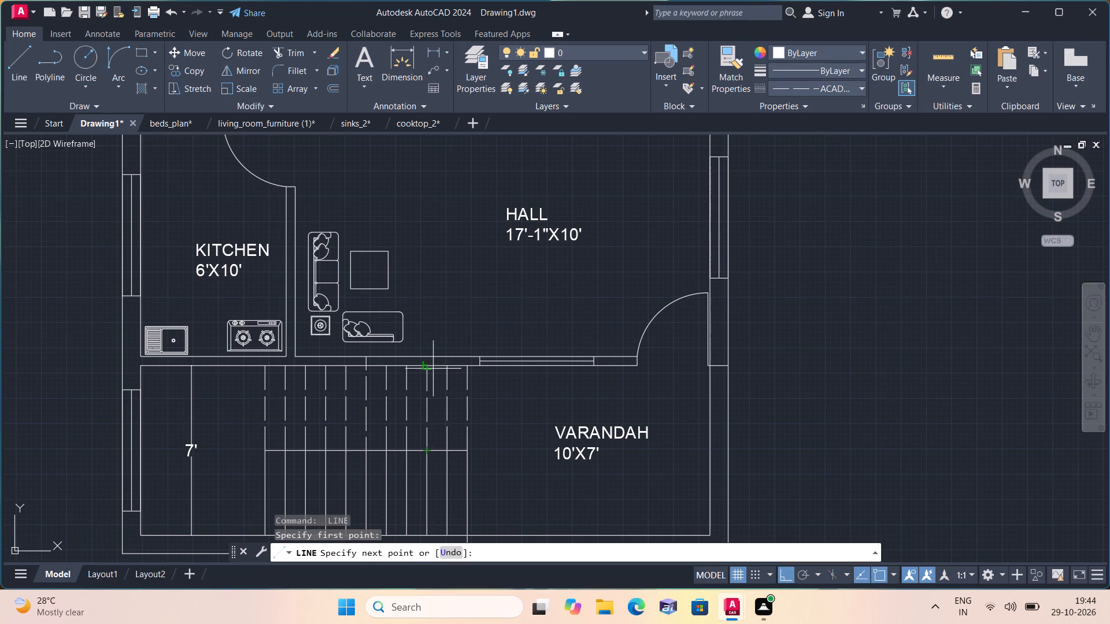
{"action": "left_click", "coordinate": [430, 366]}
{"action": "key", "text": "space"}
Trim the part of the fifth riser's dashed line that runs through the HALL's lower wall.
{"action": "type", "text": "trim"}
{"action": "key", "text": "space"}
{"action": "scroll", "coordinate": [367, 371], "scroll_direction": "up", "scroll_amount": 1}
{"action": "left_click", "coordinate": [368, 357]}
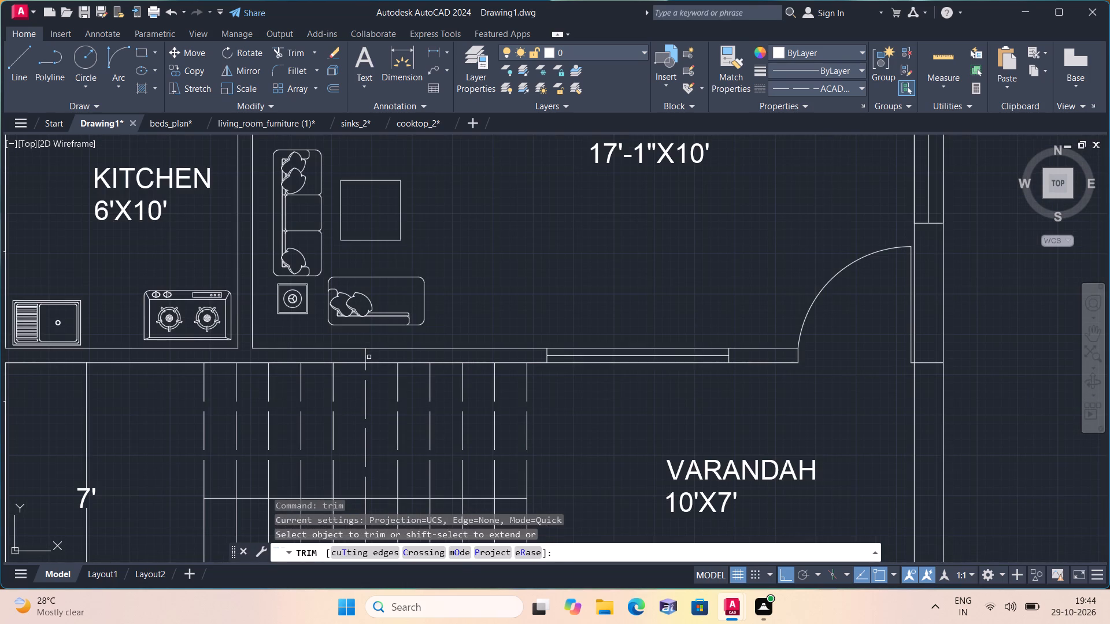
{"action": "left_click", "coordinate": [364, 357]}
{"action": "key", "text": "space"}
{"action": "scroll", "coordinate": [404, 353], "scroll_direction": "down", "scroll_amount": 2}
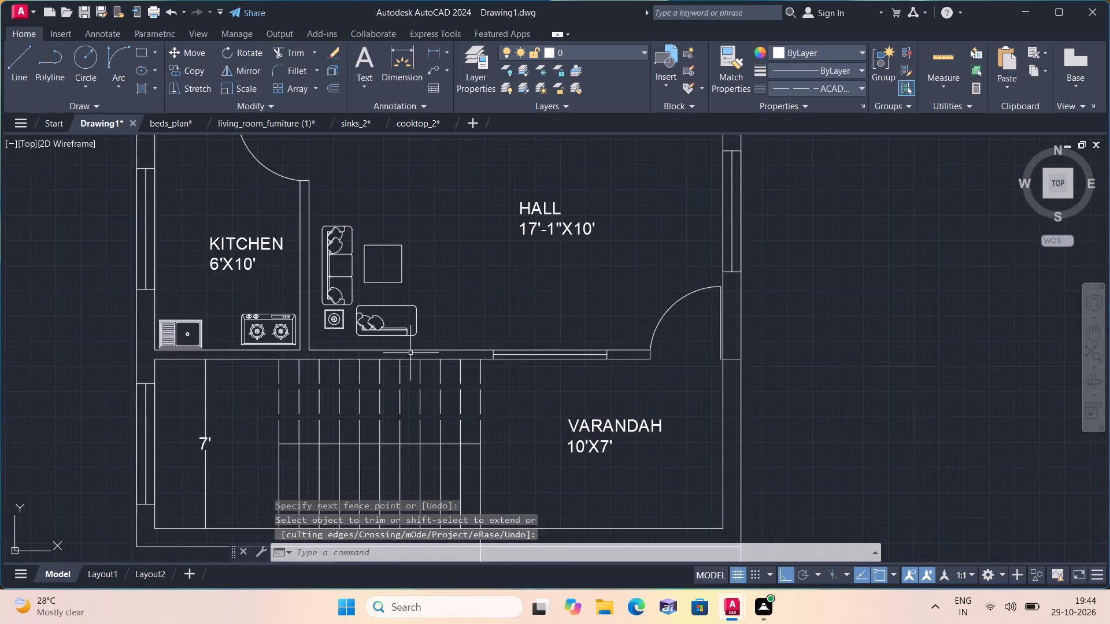
Trim away the VARANDAH's solid inner wall lines along its lower edge and its right side.
{"action": "middle_click_drag", "start_coordinate": [493, 329], "coordinate": [429, 363]}
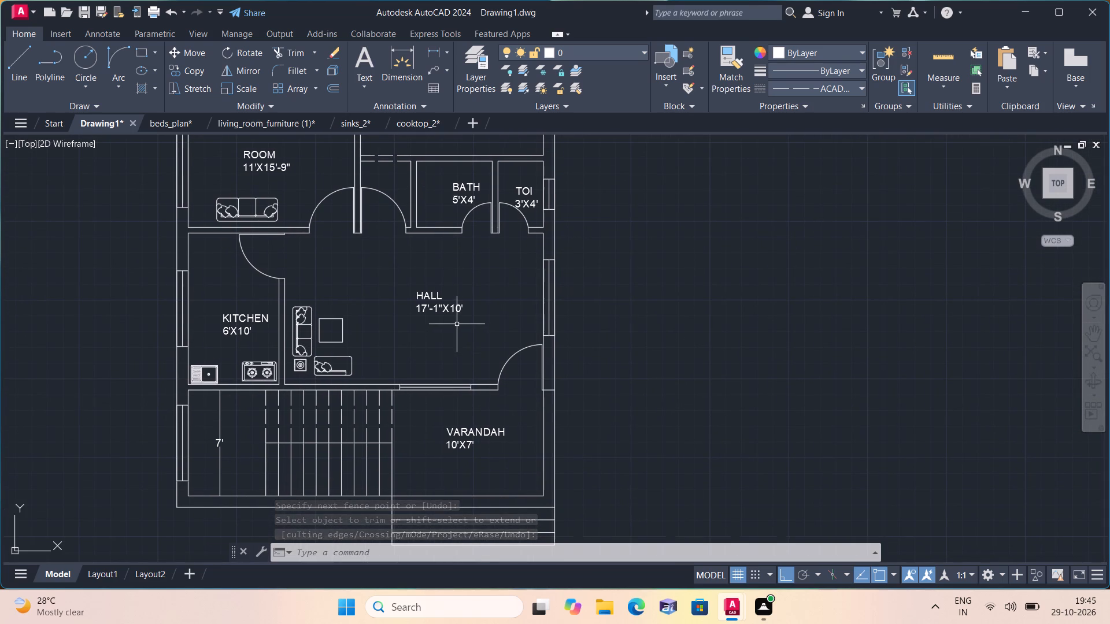
{"action": "scroll", "coordinate": [455, 322], "scroll_direction": "down", "scroll_amount": 1}
{"action": "middle_click_drag", "start_coordinate": [452, 318], "coordinate": [426, 333]}
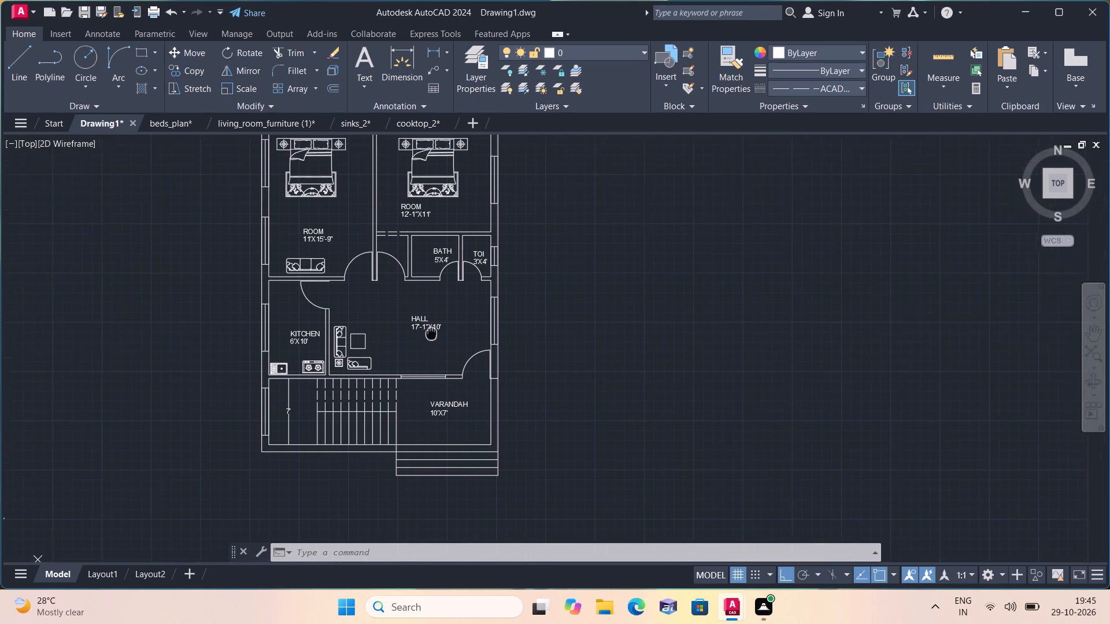
{"action": "middle_click_drag", "start_coordinate": [426, 333], "coordinate": [409, 311]}
{"action": "key", "text": "t"}
{"action": "key", "text": "r"}
{"action": "type", "text": "im"}
{"action": "key", "text": "space"}
{"action": "scroll", "coordinate": [413, 428], "scroll_direction": "up", "scroll_amount": 2}
{"action": "left_click", "coordinate": [413, 419]}
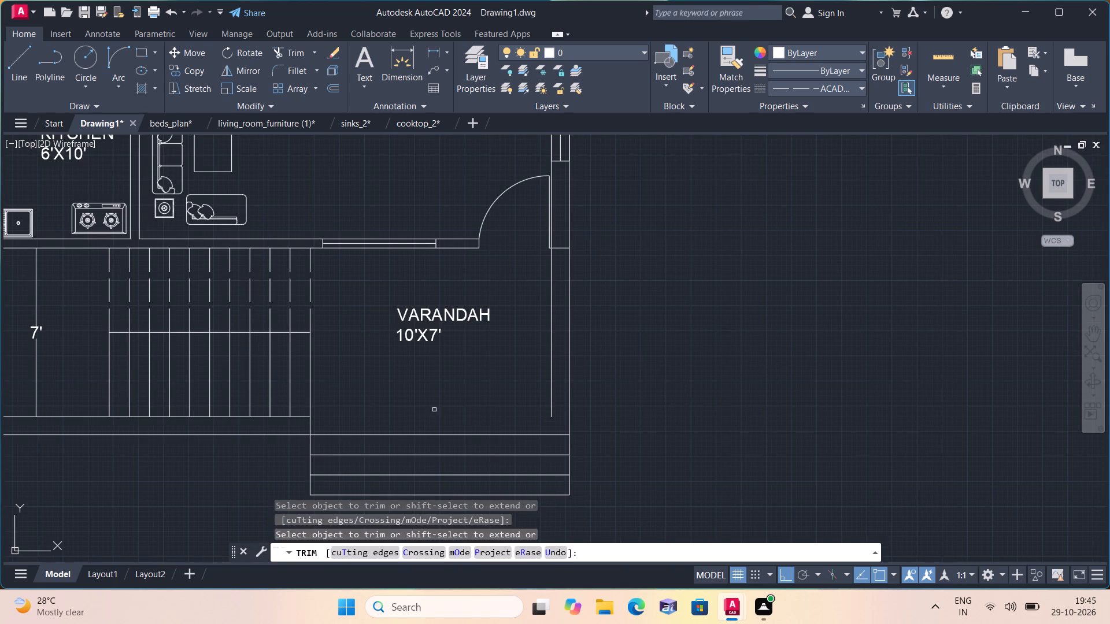
{"action": "left_click", "coordinate": [552, 399]}
{"action": "key", "text": "space"}
Draw dashed lines from the HALL's lower right wall end down the VARANDAH's right inner edge and along its lower edge to the stair.
{"action": "key", "text": "l"}
{"action": "key", "text": "space"}
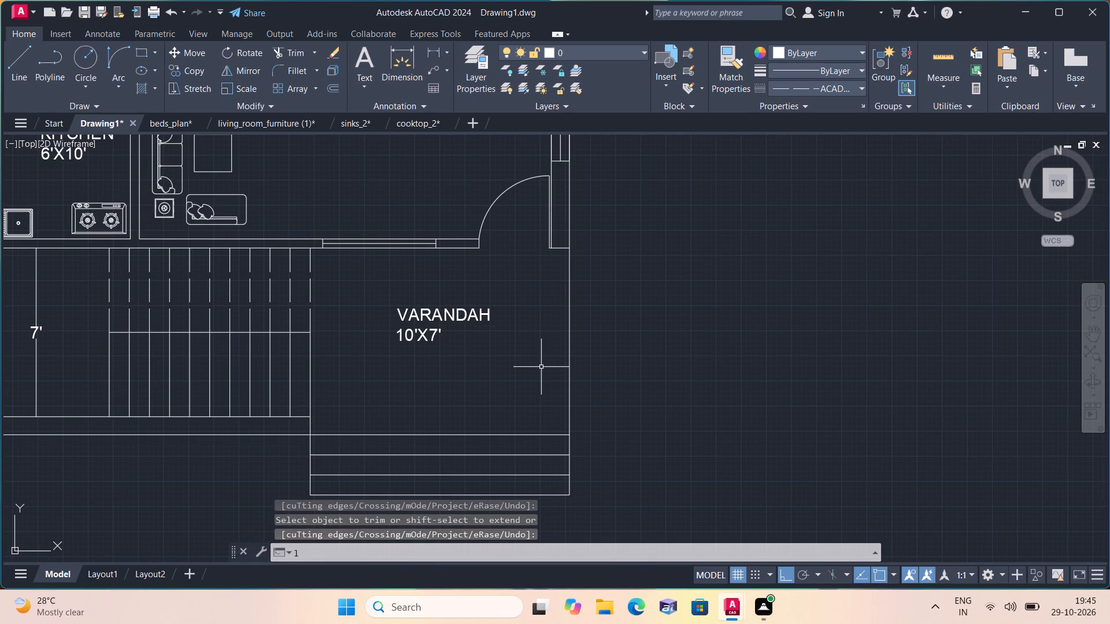
{"action": "scroll", "coordinate": [542, 277], "scroll_direction": "up", "scroll_amount": 3}
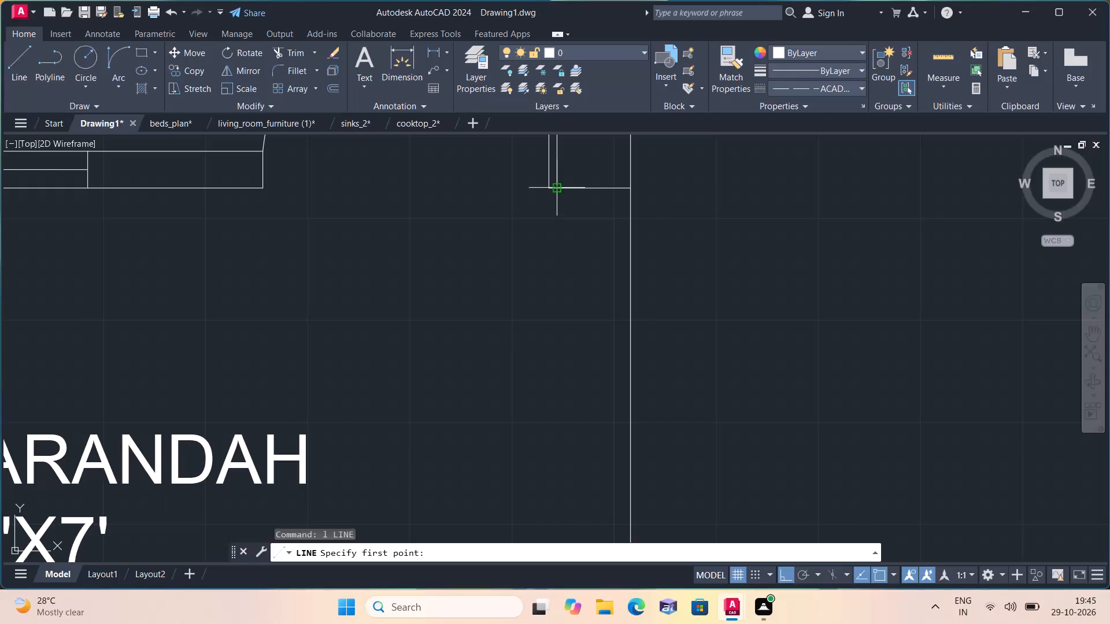
{"action": "left_click", "coordinate": [560, 189]}
{"action": "middle_click_drag", "start_coordinate": [551, 395], "coordinate": [567, 247]}
{"action": "scroll", "coordinate": [550, 395], "scroll_direction": "down", "scroll_amount": 2}
{"action": "scroll", "coordinate": [569, 232], "scroll_direction": "down", "scroll_amount": 1}
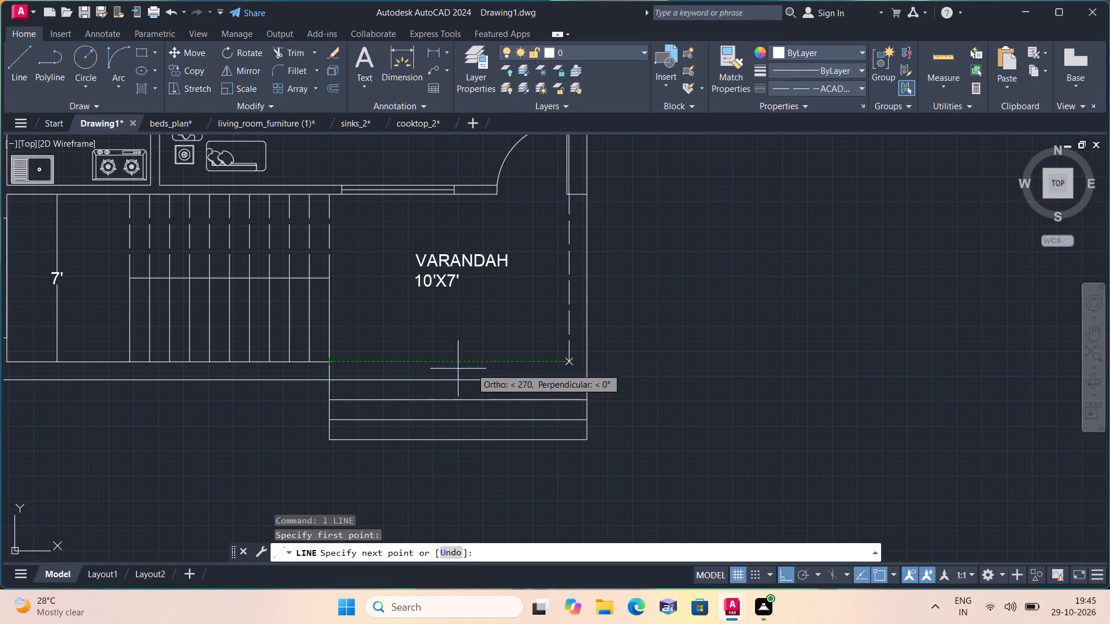
{"action": "left_click", "coordinate": [572, 362]}
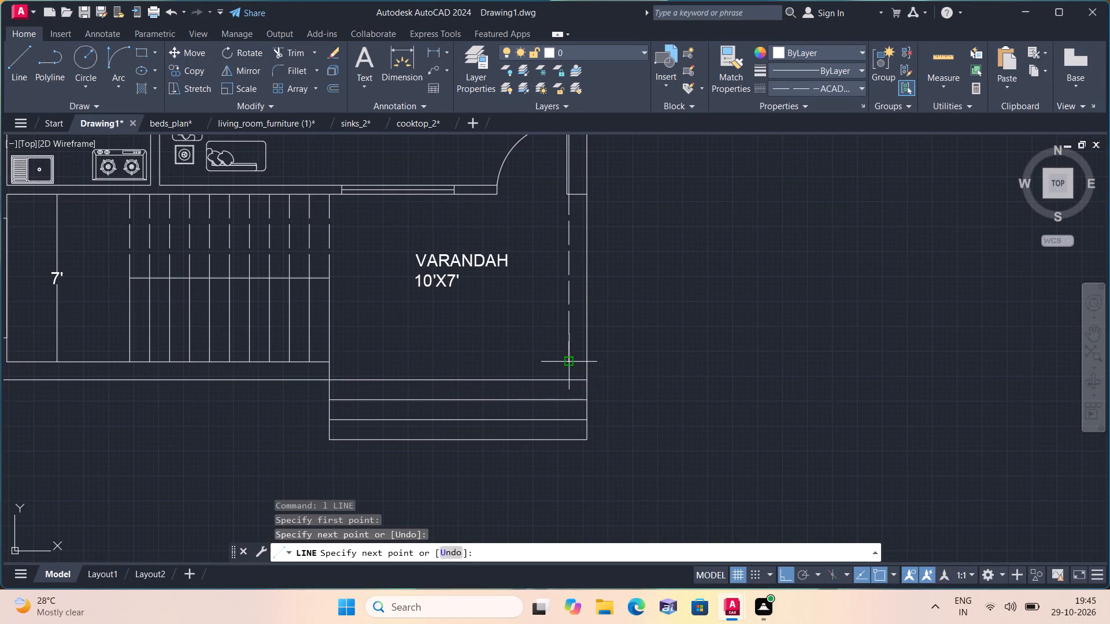
{"action": "left_click", "coordinate": [327, 362]}
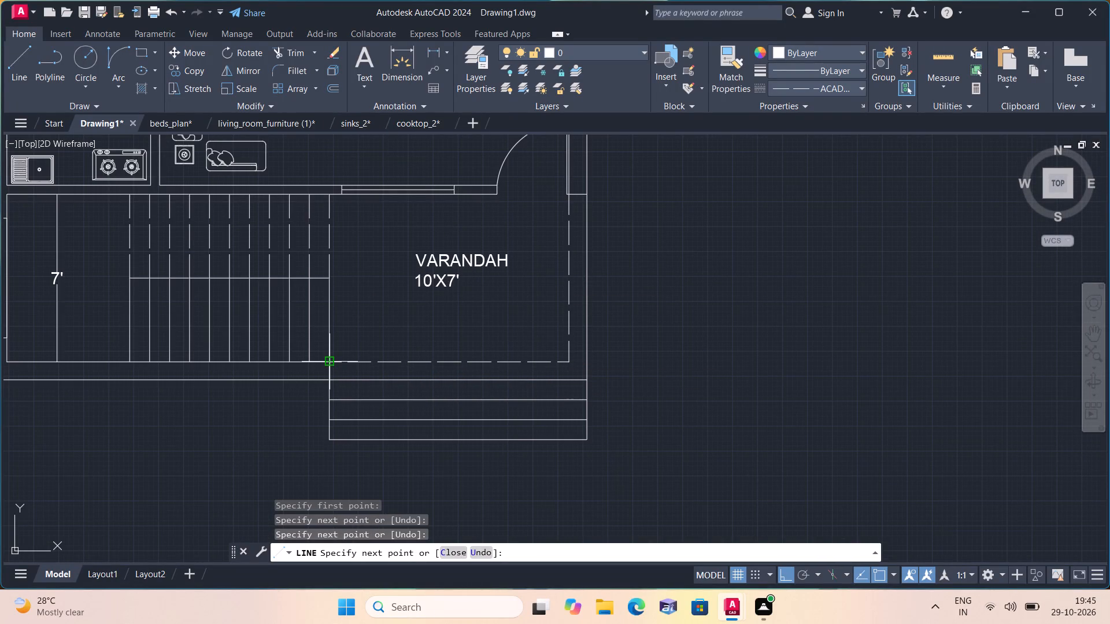
{"action": "key", "text": "space"}
From the upper outer corner of the HALL's right-hand window, draw a line 6" up the wall and 1' outward.
{"action": "scroll", "coordinate": [329, 363], "scroll_direction": "down", "scroll_amount": 2}
{"action": "middle_click_drag", "start_coordinate": [383, 337], "coordinate": [452, 411]}
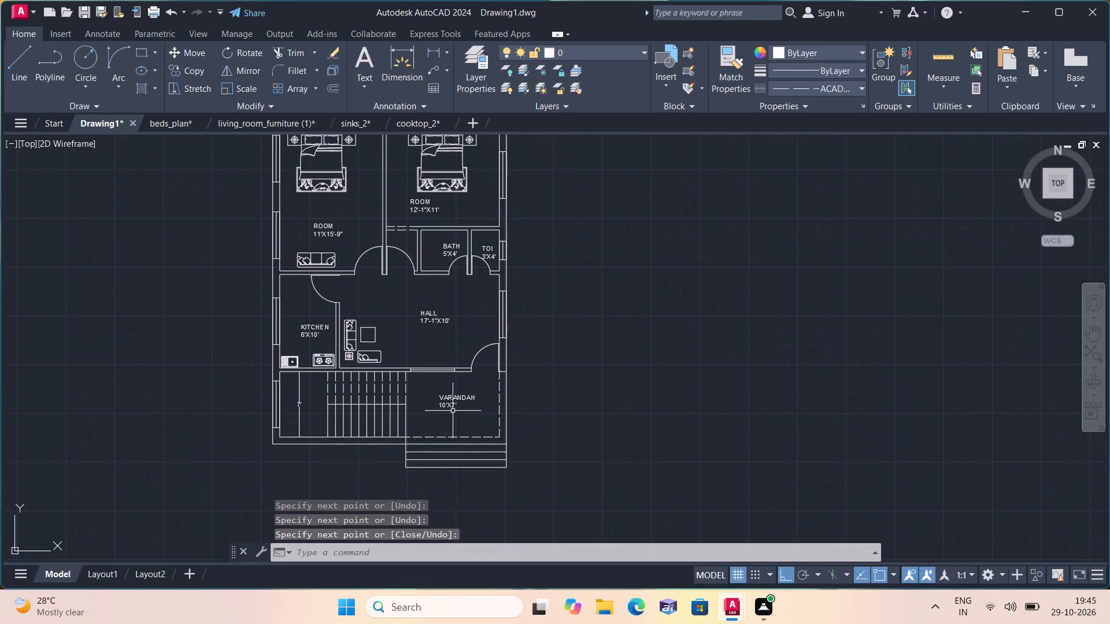
{"action": "scroll", "coordinate": [476, 351], "scroll_direction": "up", "scroll_amount": 2}
{"action": "scroll", "coordinate": [554, 196], "scroll_direction": "up", "scroll_amount": 4}
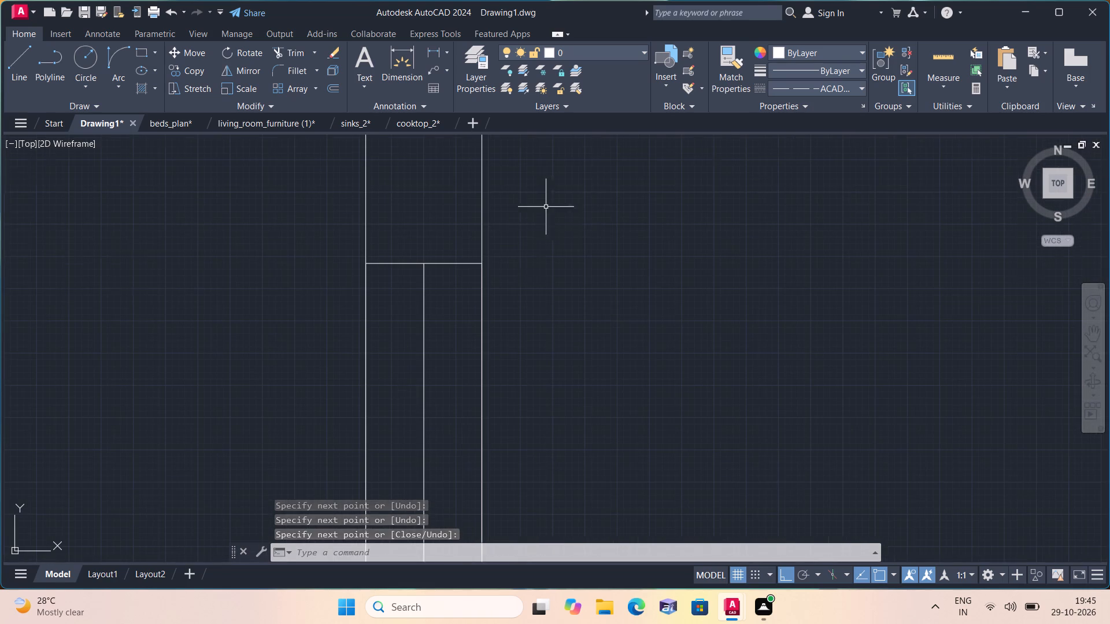
{"action": "key", "text": "space"}
{"action": "left_click", "coordinate": [482, 263]}
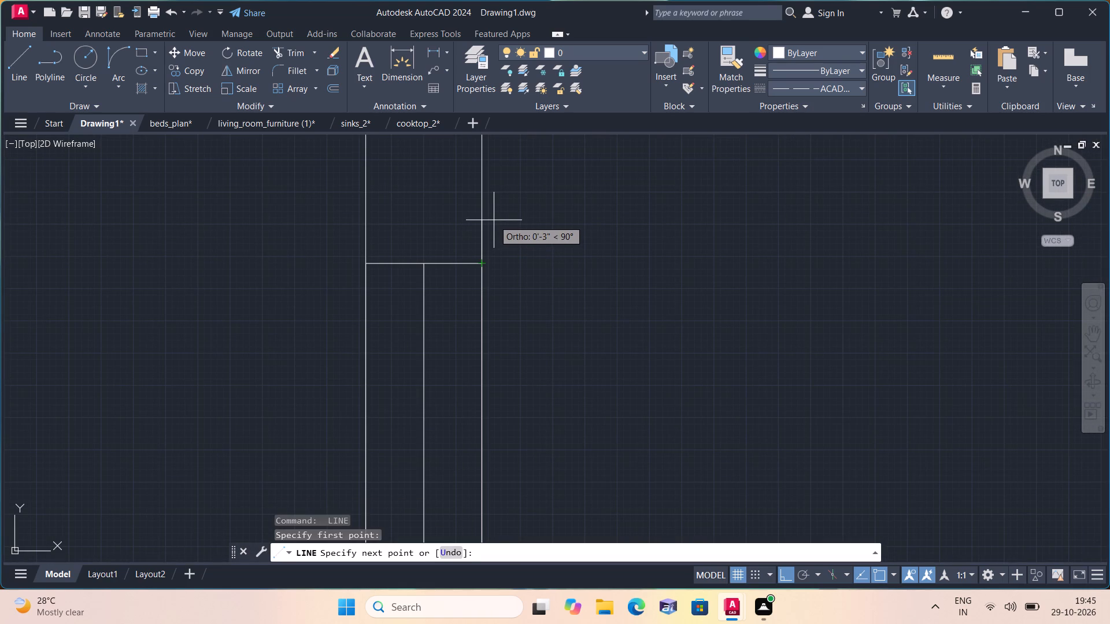
{"action": "type", "text": "6\""}
{"action": "key", "text": "space"}
{"action": "scroll", "coordinate": [553, 239], "scroll_direction": "down", "scroll_amount": 1}
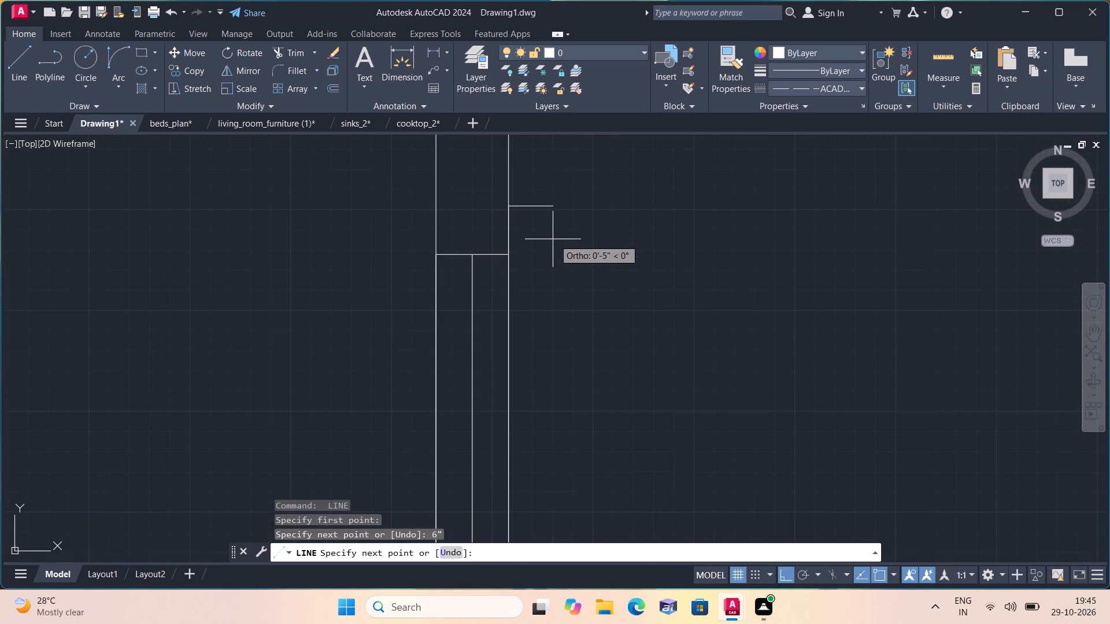
{"action": "type", "text": "1'"}
{"action": "key", "text": "space"}
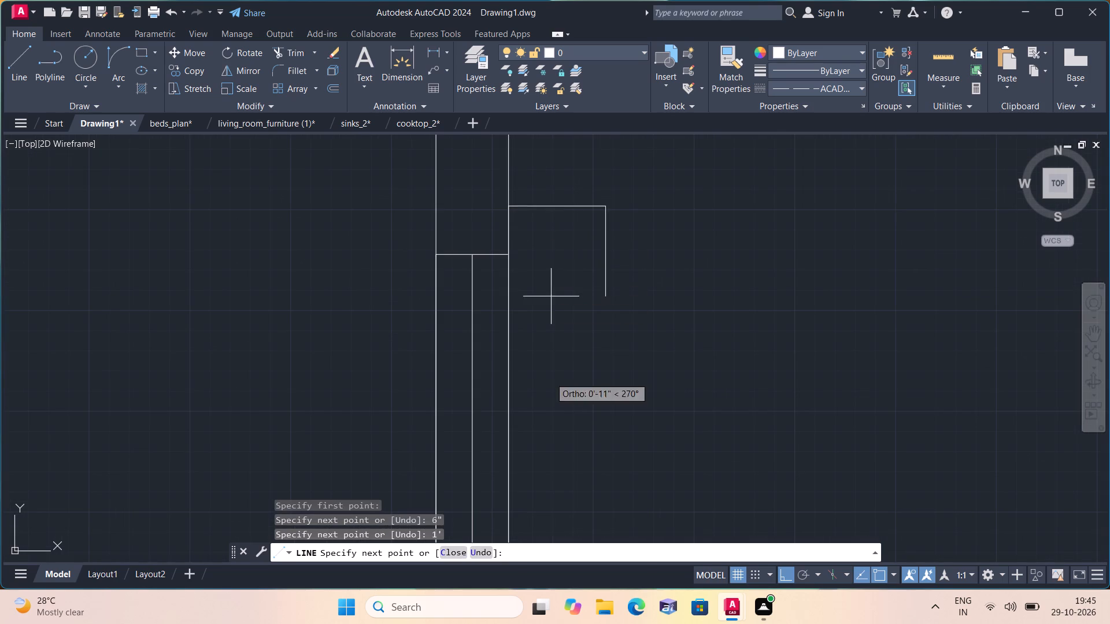
Continue the window outline downward 5'6" and another 6", and bring it back to the HALL's outer wall.
{"action": "middle_click_drag", "start_coordinate": [547, 426], "coordinate": [543, 261]}
{"action": "scroll", "coordinate": [575, 439], "scroll_direction": "down", "scroll_amount": 1}
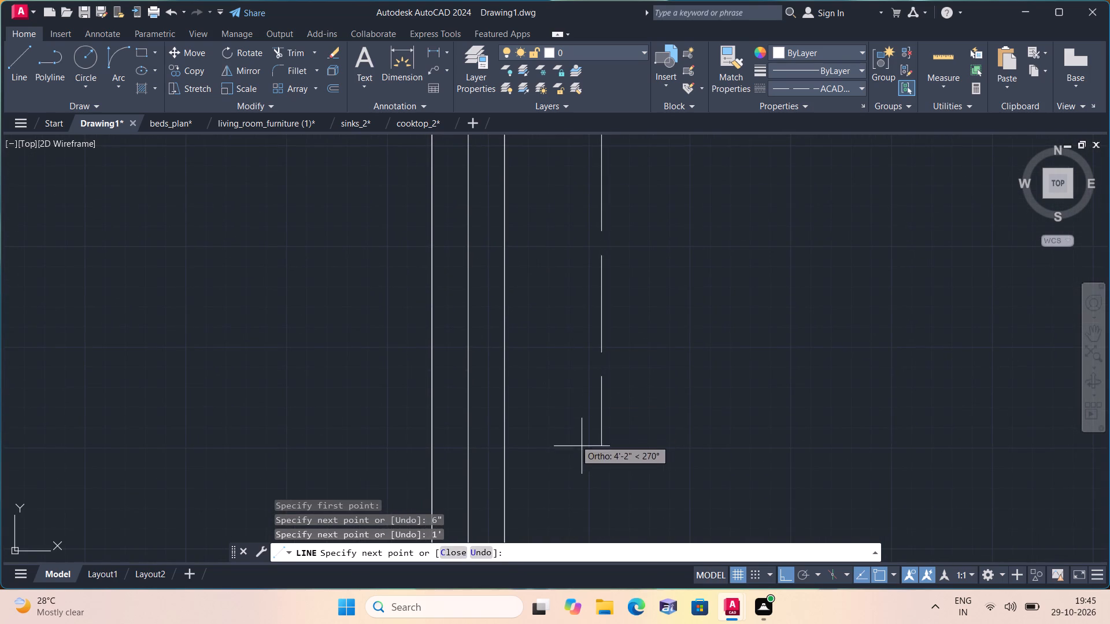
{"action": "scroll", "coordinate": [575, 439], "scroll_direction": "down", "scroll_amount": 2}
{"action": "scroll", "coordinate": [578, 486], "scroll_direction": "up", "scroll_amount": 1}
{"action": "middle_click_drag", "start_coordinate": [577, 485], "coordinate": [575, 432]}
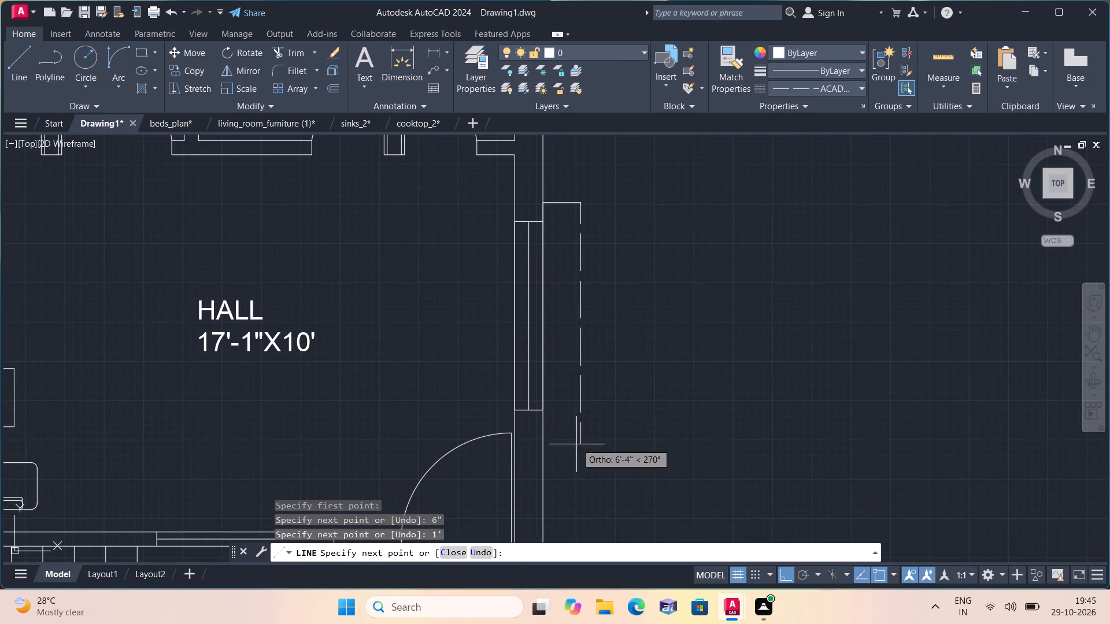
{"action": "type", "text": "5'6\""}
{"action": "key", "text": "space"}
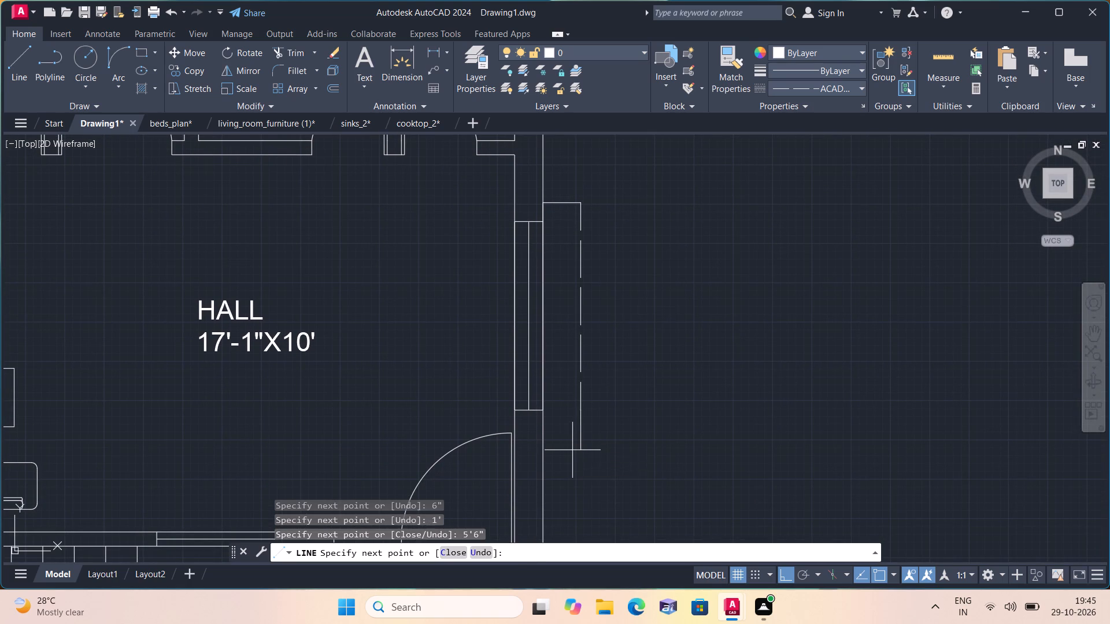
{"action": "scroll", "coordinate": [547, 420], "scroll_direction": "up", "scroll_amount": 2}
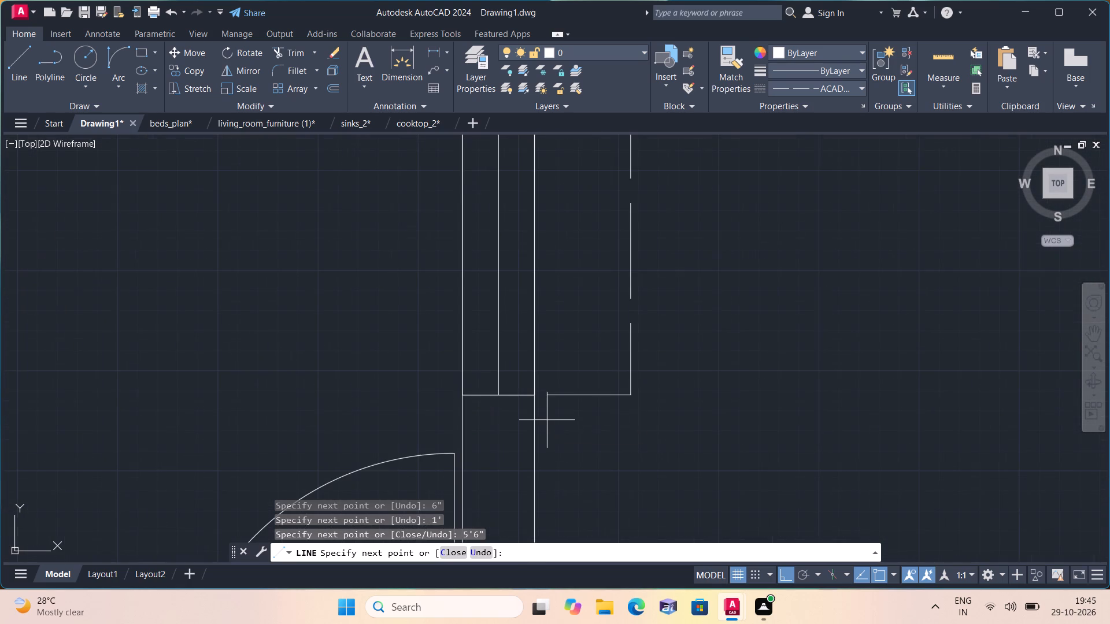
{"action": "scroll", "coordinate": [568, 423], "scroll_direction": "down", "scroll_amount": 1}
{"action": "scroll", "coordinate": [634, 490], "scroll_direction": "down", "scroll_amount": 1}
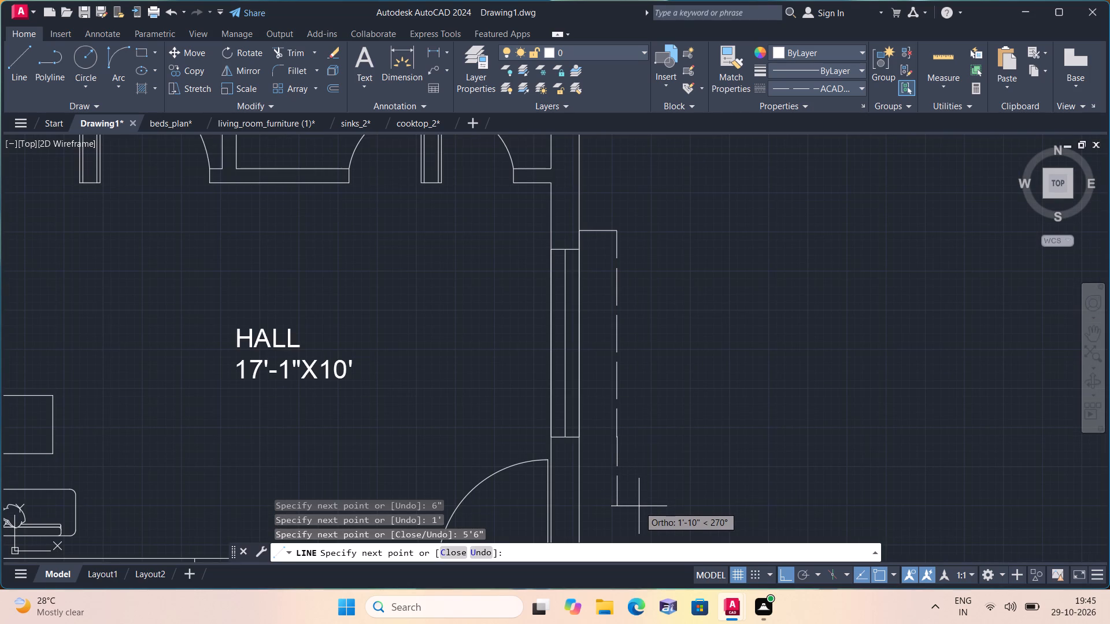
{"action": "type", "text": "6\""}
{"action": "key", "text": "space"}
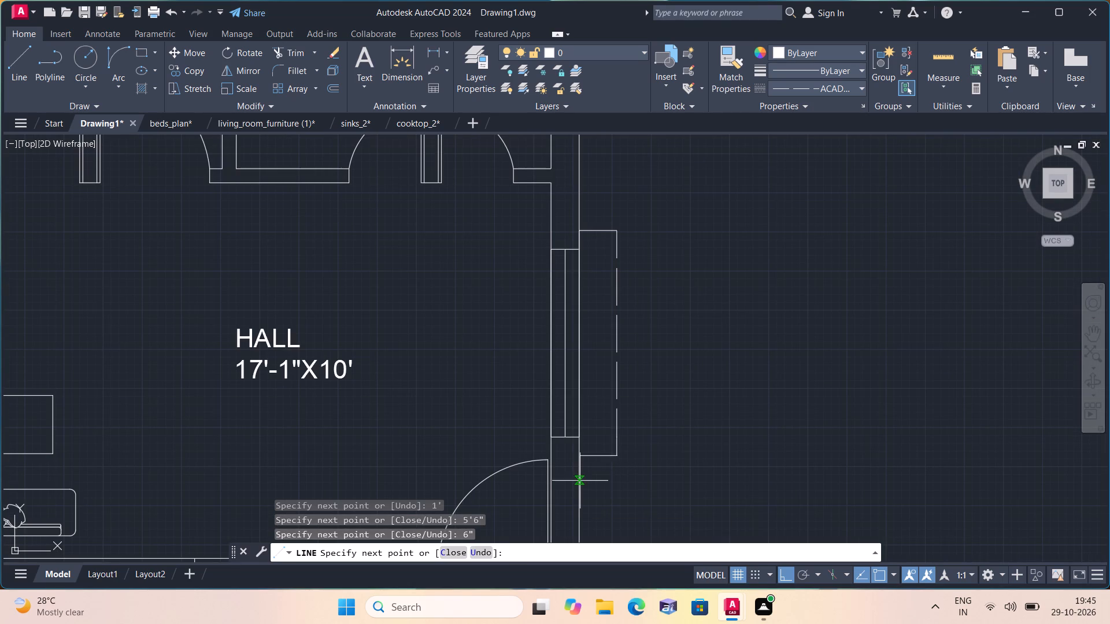
{"action": "left_click", "coordinate": [575, 454]}
{"action": "key", "text": "space"}
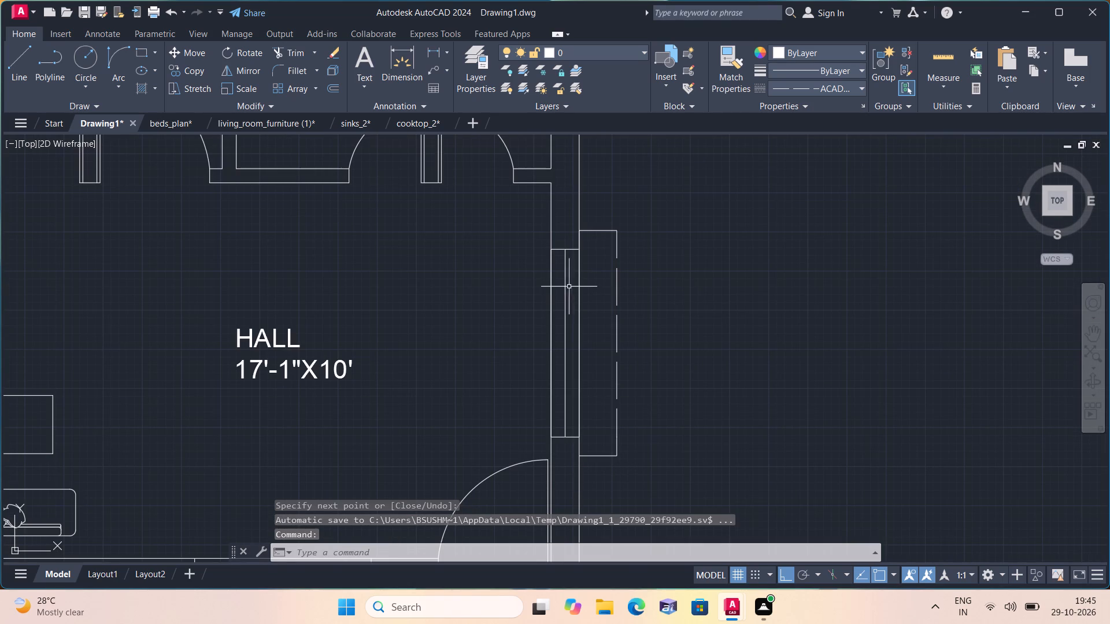
Erase the 6" line segment lying on the outer wall above the HALL's right-hand window.
{"action": "scroll", "coordinate": [569, 248], "scroll_direction": "up", "scroll_amount": 2}
{"action": "left_click", "coordinate": [594, 236]}
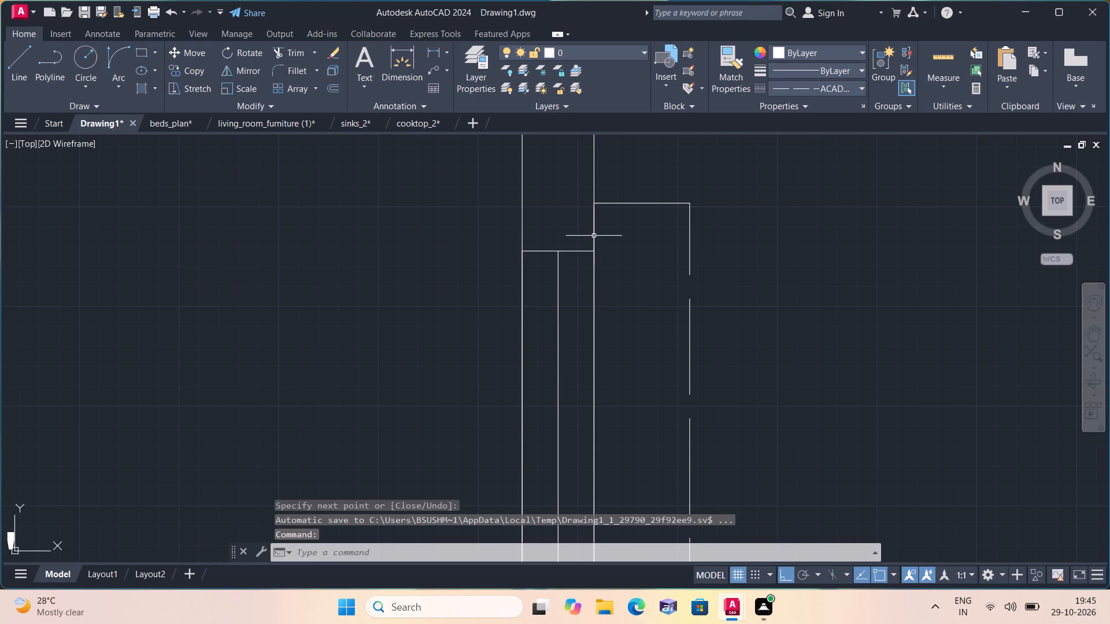
{"action": "key", "text": "Delete"}
Outline the TOI window's projection with lines 6" up the wall from its upper outer corner, 1' outward, 3' down and back to the wall.
{"action": "scroll", "coordinate": [593, 236], "scroll_direction": "down", "scroll_amount": 3}
{"action": "middle_click_drag", "start_coordinate": [580, 241], "coordinate": [558, 502]}
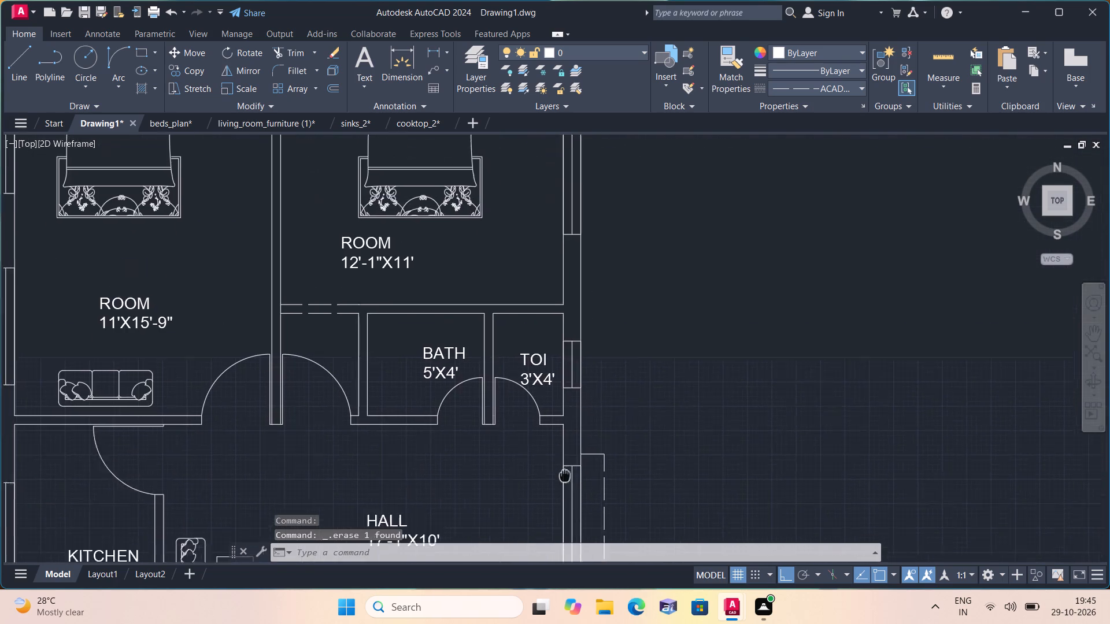
{"action": "middle_click_drag", "start_coordinate": [558, 502], "coordinate": [558, 503]}
{"action": "key", "text": "l"}
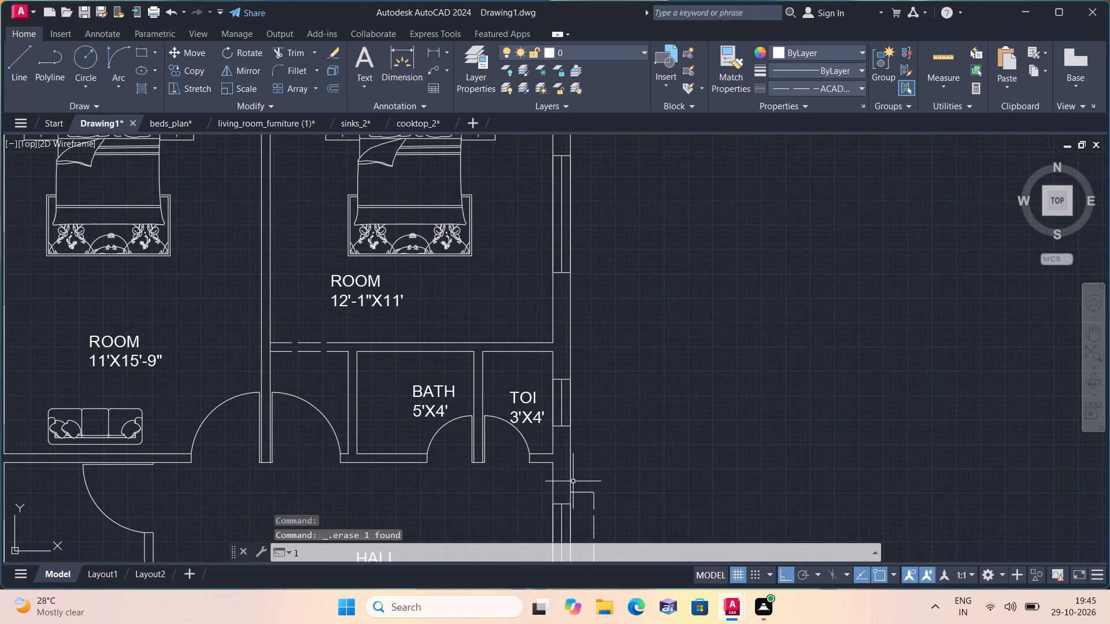
{"action": "key", "text": "space"}
{"action": "scroll", "coordinate": [578, 383], "scroll_direction": "up", "scroll_amount": 1}
{"action": "left_click", "coordinate": [566, 377]}
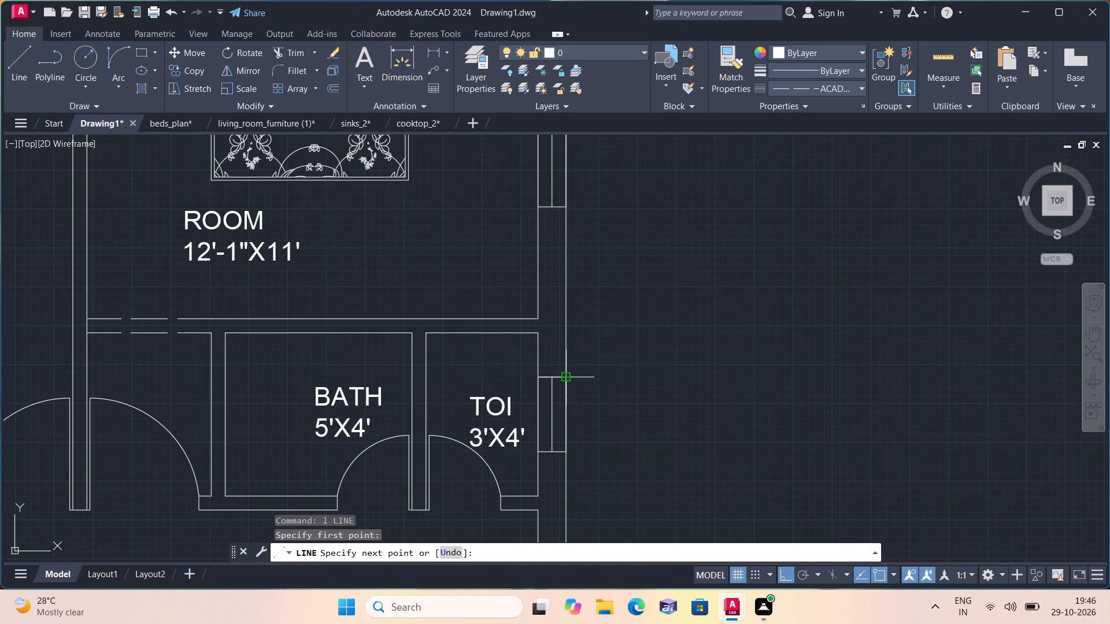
{"action": "type", "text": "6\""}
{"action": "key", "text": "space"}
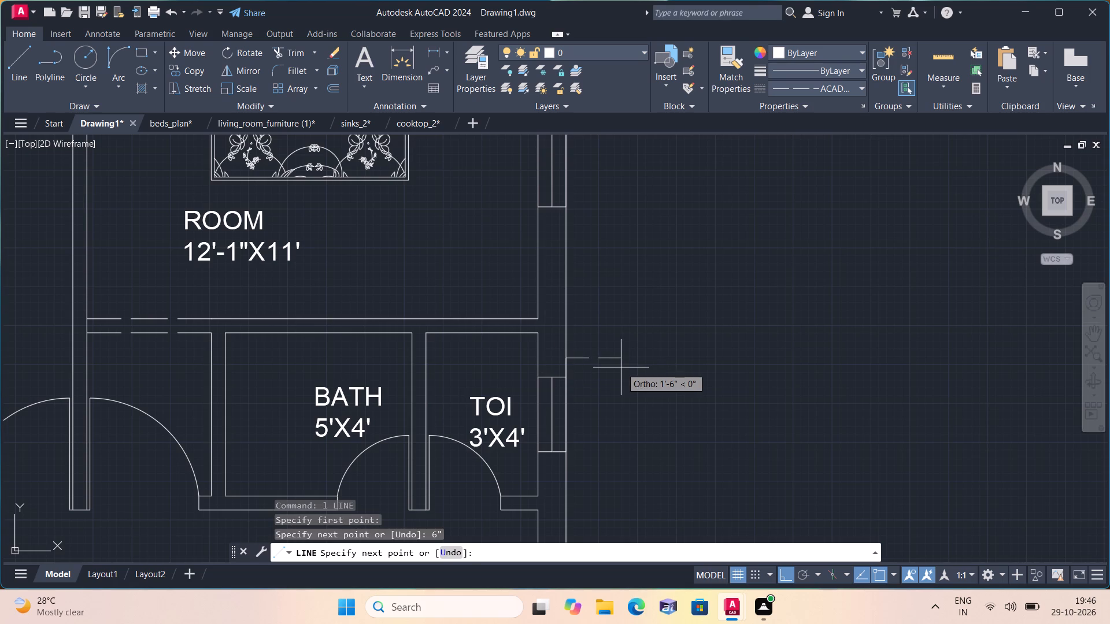
{"action": "type", "text": "1'"}
{"action": "key", "text": "space"}
{"action": "middle_click_drag", "start_coordinate": [620, 451], "coordinate": [590, 358]}
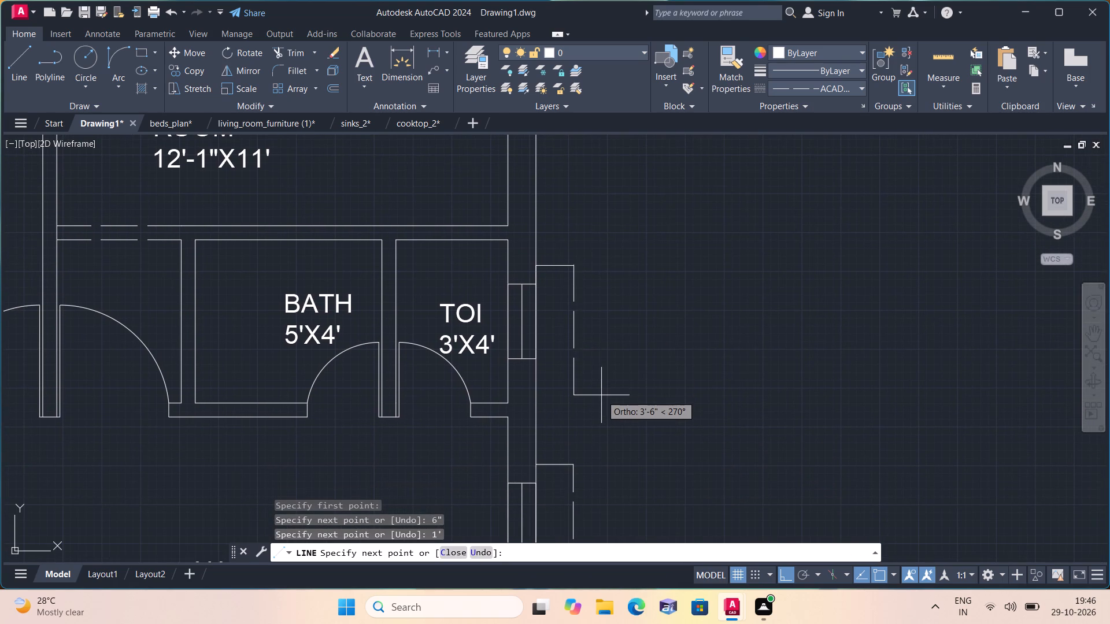
{"action": "type", "text": "3'"}
{"action": "key", "text": "space"}
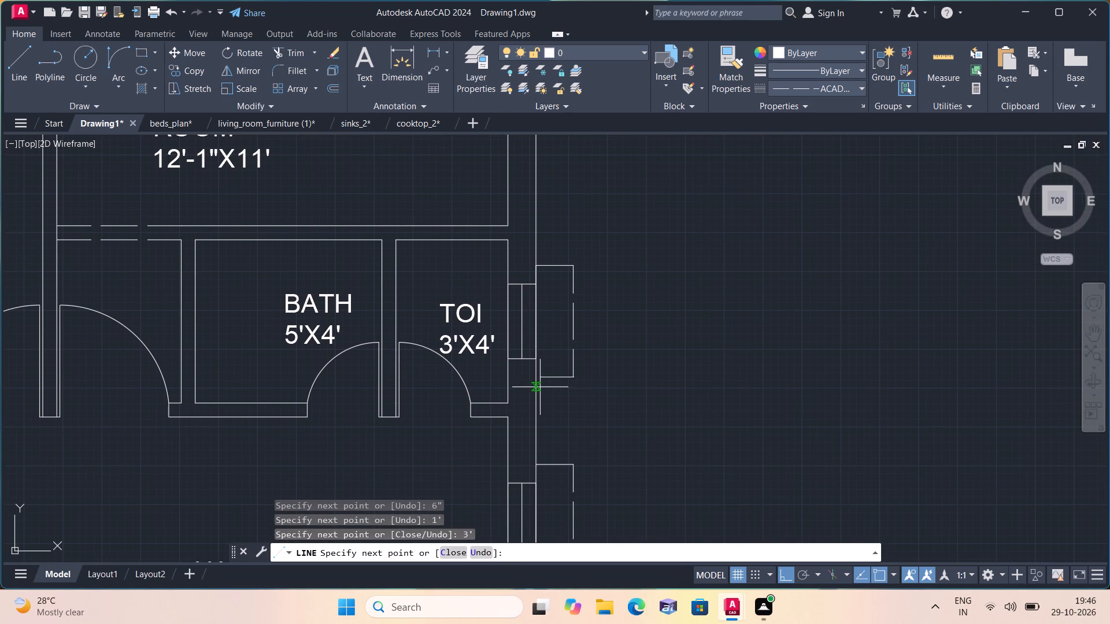
{"action": "left_click", "coordinate": [536, 376]}
{"action": "key", "text": "space"}
Erase the 6" line segment lying on the outer wall above the TOI window.
{"action": "scroll", "coordinate": [544, 273], "scroll_direction": "up", "scroll_amount": 1}
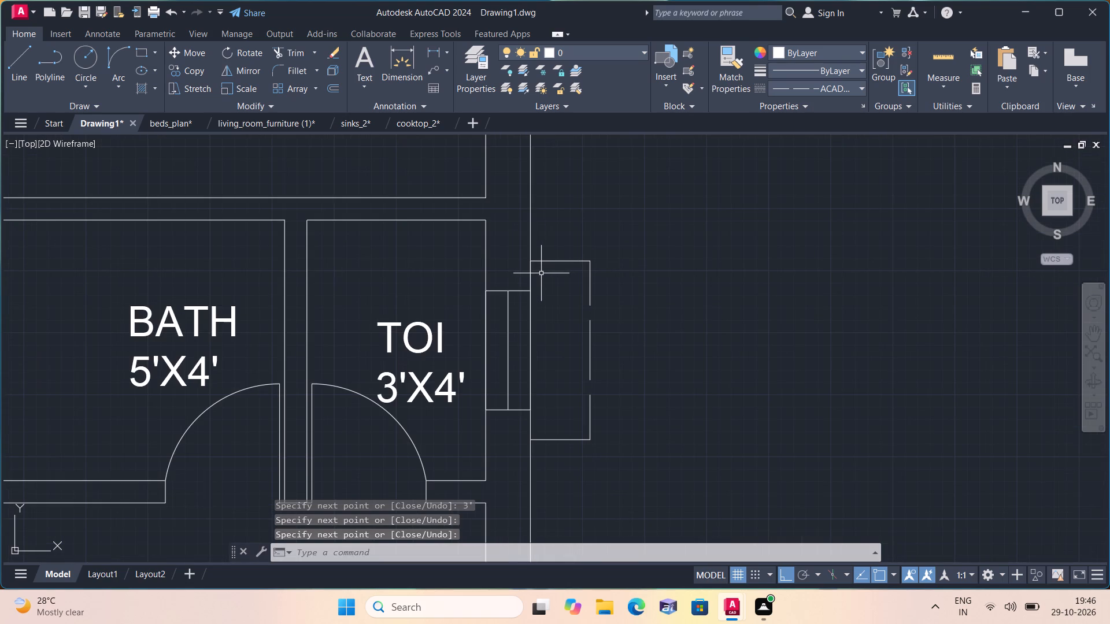
{"action": "left_click", "coordinate": [529, 270]}
{"action": "key", "text": "Delete"}
Outline the 12'-1"X11' ROOM's right-hand window with lines 6" down from its lower outer corner, 1' outward, 6' up and back to the wall.
{"action": "scroll", "coordinate": [530, 255], "scroll_direction": "down", "scroll_amount": 1}
{"action": "middle_click_drag", "start_coordinate": [529, 256], "coordinate": [564, 530]}
{"action": "middle_click_drag", "start_coordinate": [584, 351], "coordinate": [594, 413]}
{"action": "key", "text": "l"}
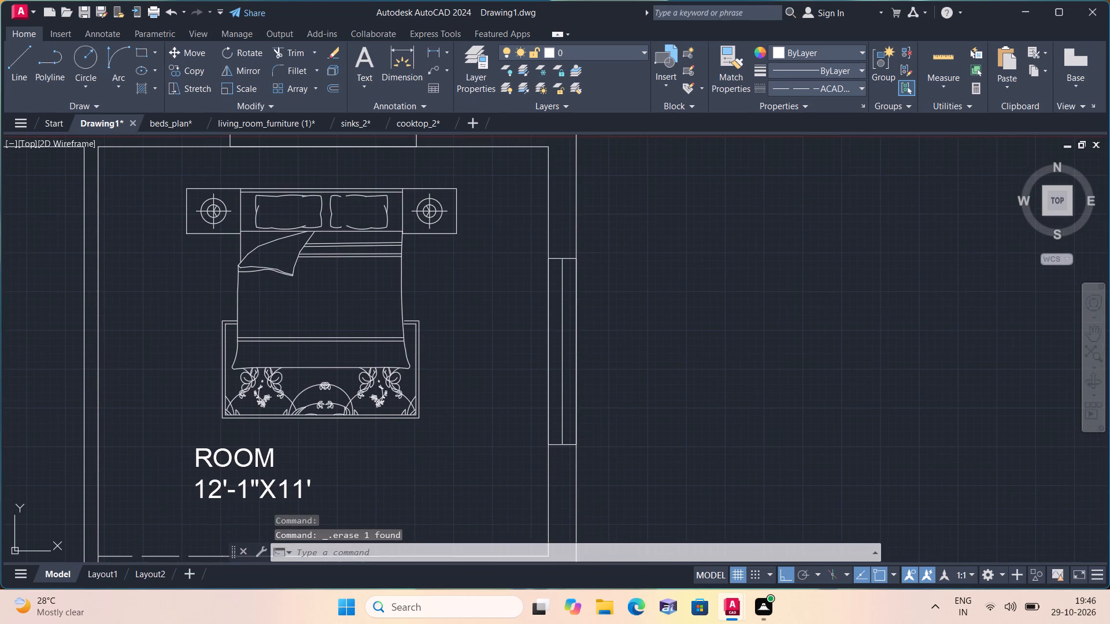
{"action": "key", "text": "space"}
{"action": "left_click", "coordinate": [579, 445]}
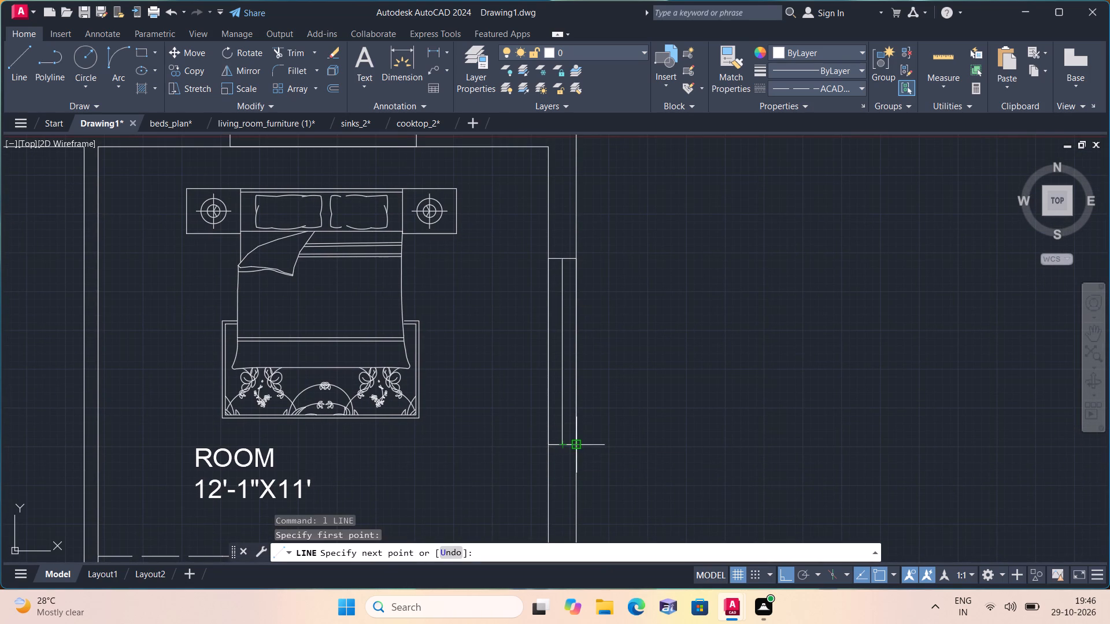
{"action": "type", "text": "6\""}
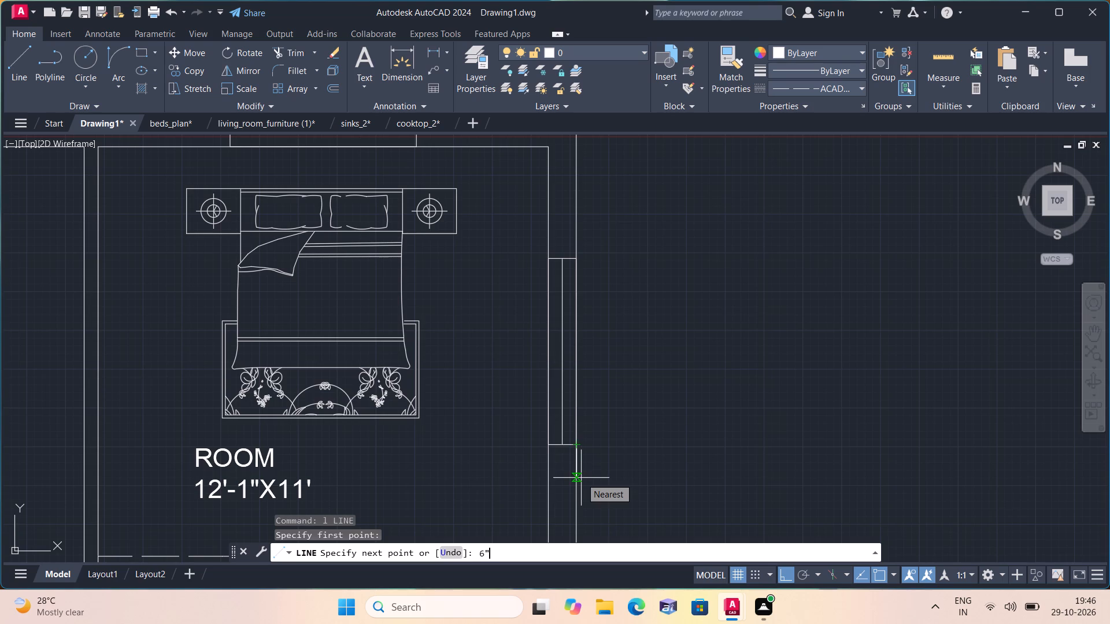
{"action": "key", "text": "space"}
{"action": "type", "text": "1'"}
{"action": "key", "text": "space"}
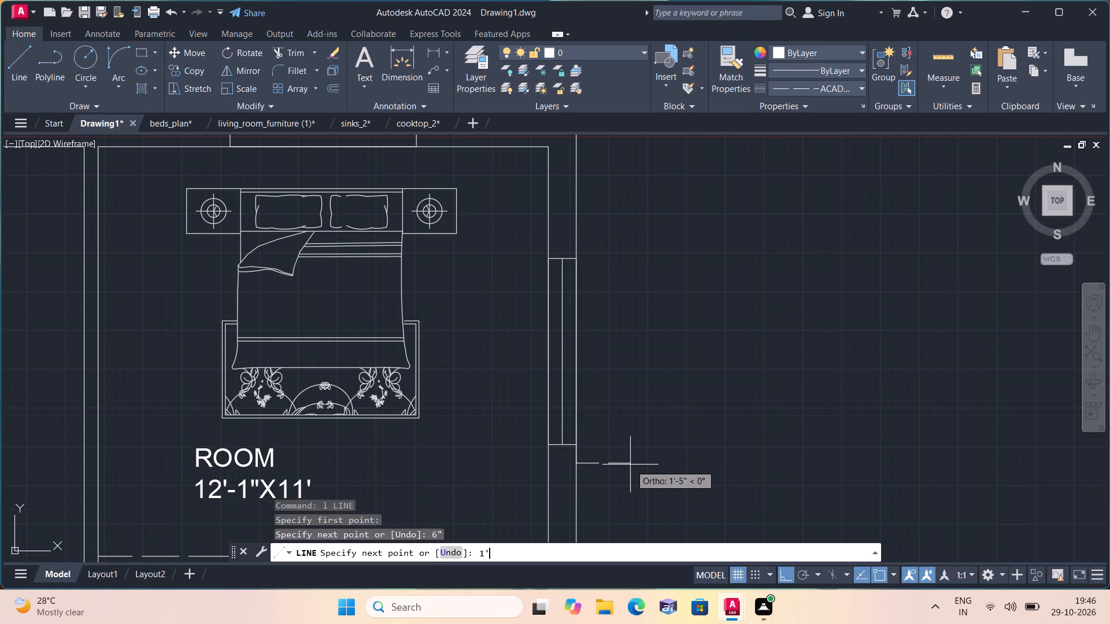
{"action": "type", "text": "6'"}
{"action": "key", "text": "space"}
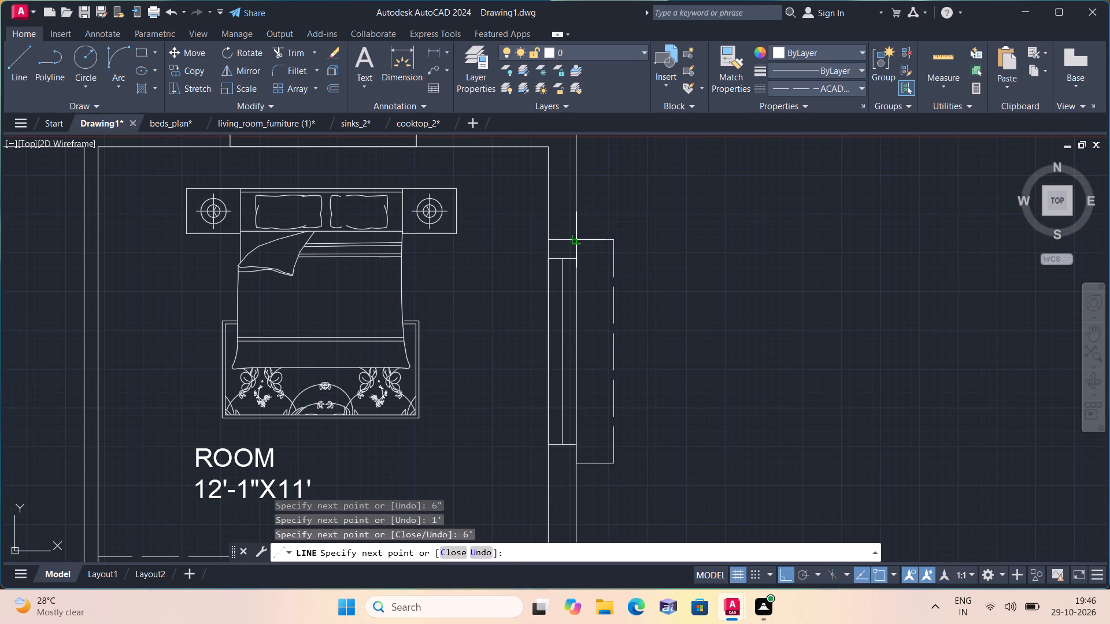
{"action": "left_click", "coordinate": [575, 237]}
{"action": "key", "text": "space"}
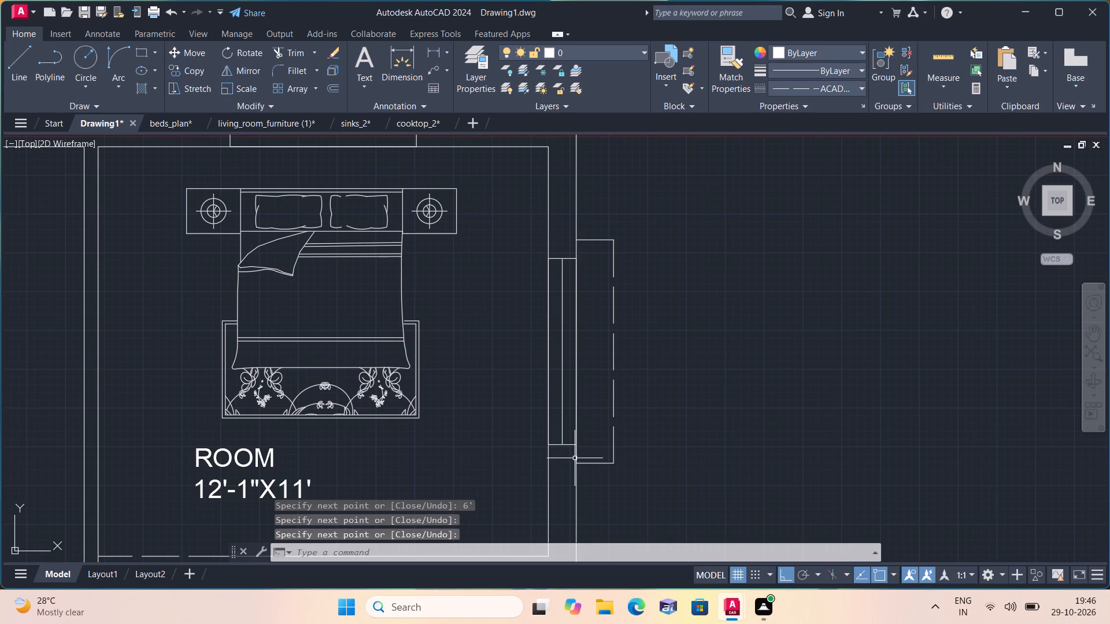
Erase the 6" line segment lying on the outer wall below the 12'-1"X11' ROOM's right-hand window.
{"action": "left_click", "coordinate": [575, 458]}
{"action": "key", "text": "Delete"}
Outline the 11'X15'-9" ROOM's top-wall window with lines 6" left from its left outer corner, 1' outward, 6' right and back to the wall.
{"action": "scroll", "coordinate": [575, 458], "scroll_direction": "down", "scroll_amount": 2}
{"action": "scroll", "coordinate": [545, 421], "scroll_direction": "down", "scroll_amount": 1}
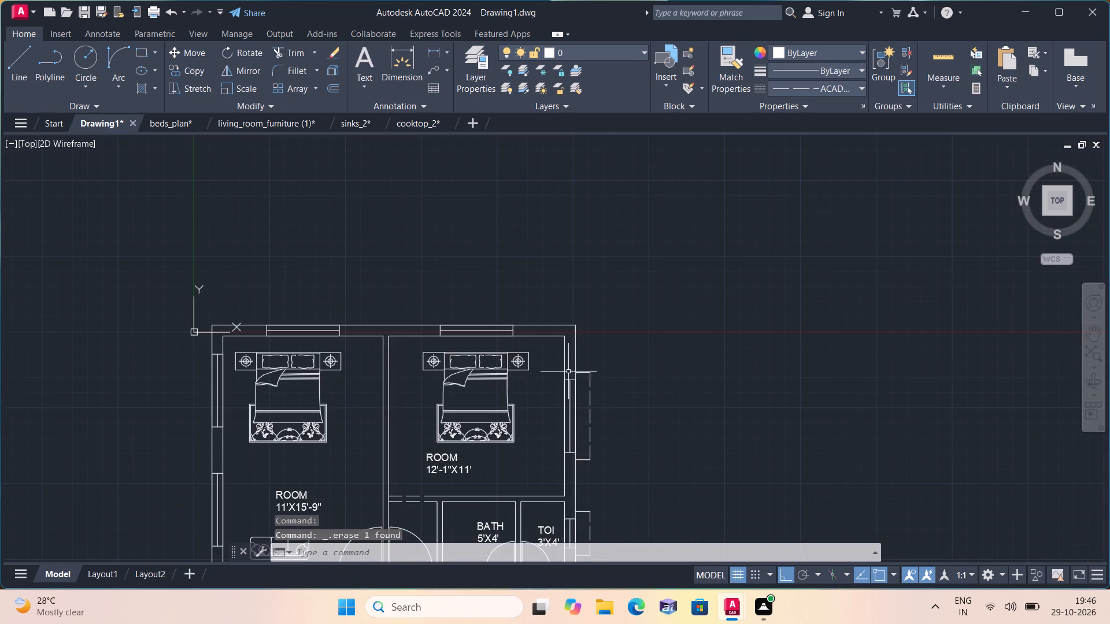
{"action": "middle_click_drag", "start_coordinate": [374, 377], "coordinate": [478, 404]}
{"action": "key", "text": "l"}
{"action": "key", "text": "space"}
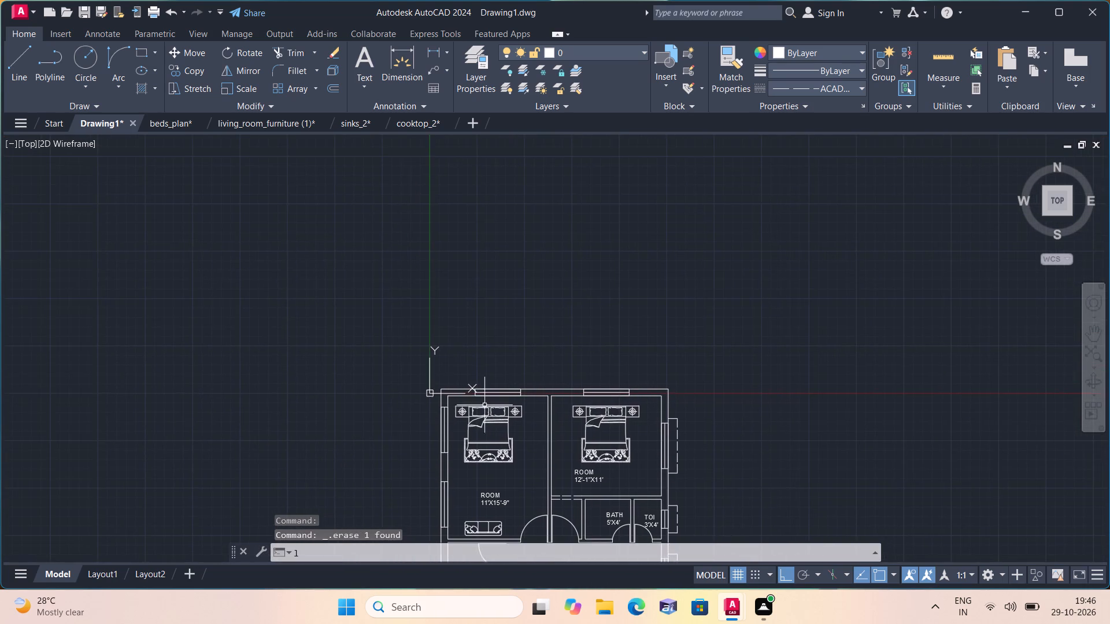
{"action": "scroll", "coordinate": [469, 387], "scroll_direction": "up", "scroll_amount": 3}
{"action": "left_click", "coordinate": [492, 393]}
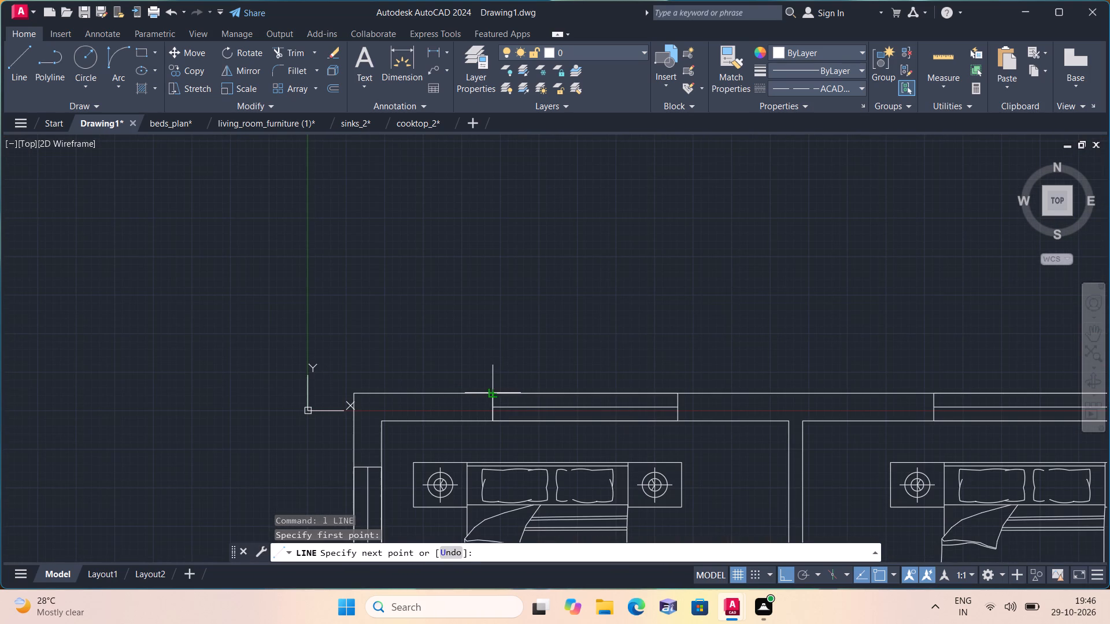
{"action": "type", "text": "6\""}
{"action": "key", "text": "space"}
{"action": "type", "text": "1'"}
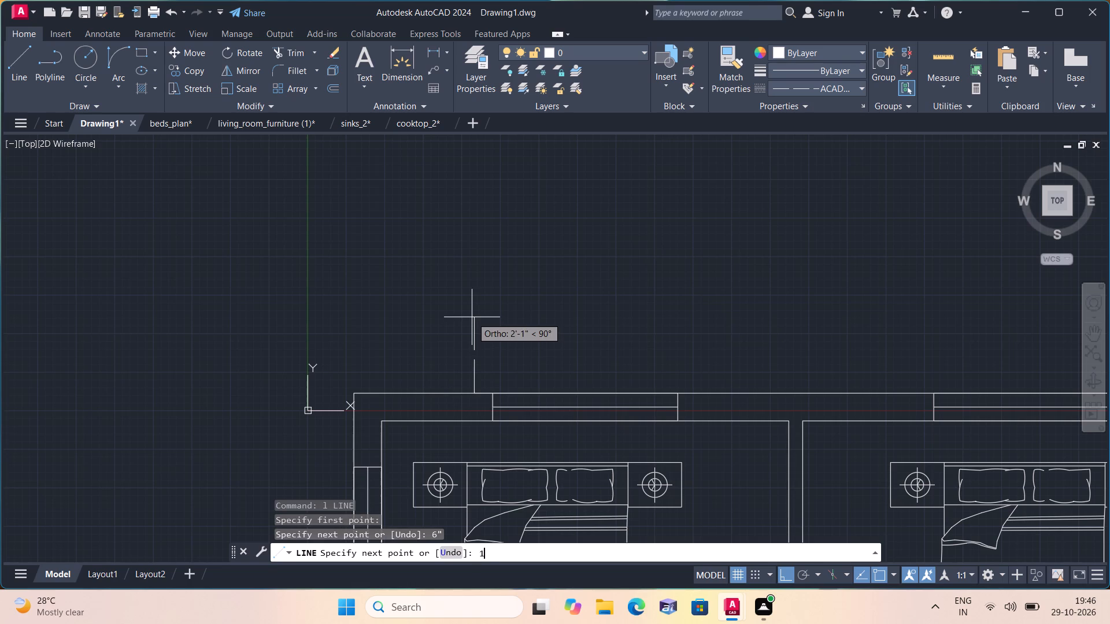
{"action": "key", "text": "space"}
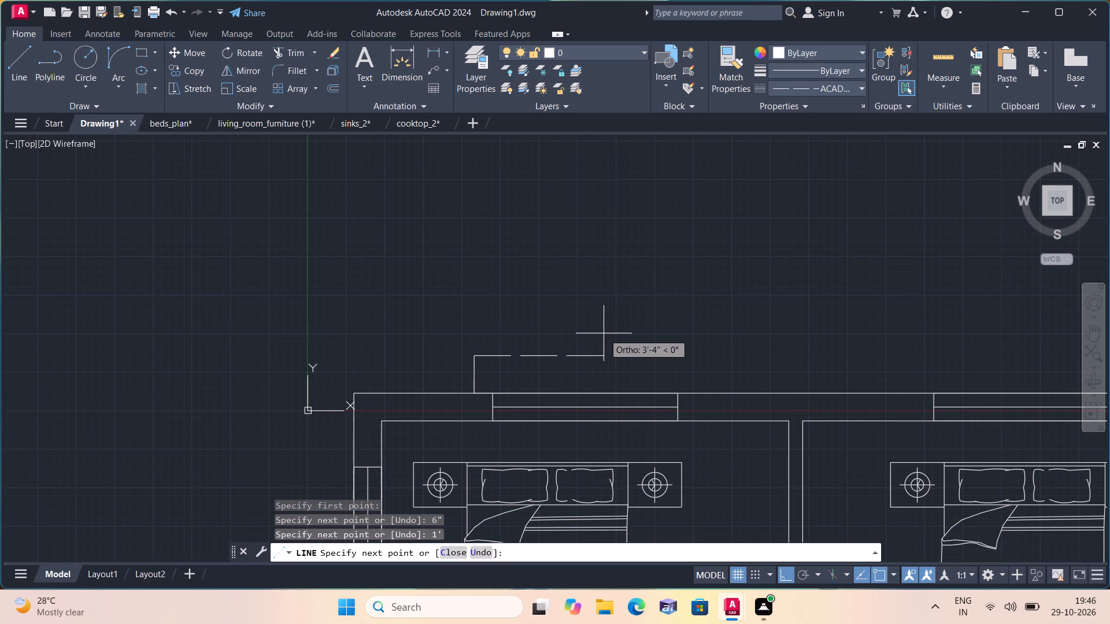
{"action": "type", "text": "6'"}
{"action": "key", "text": "space"}
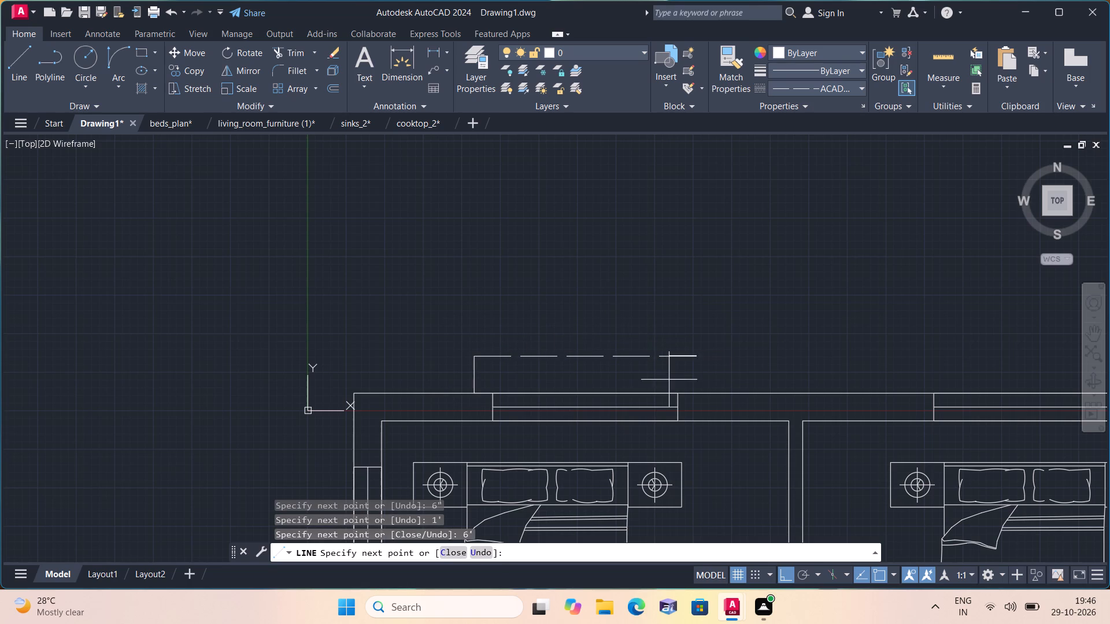
{"action": "left_click", "coordinate": [693, 395]}
{"action": "key", "text": "space"}
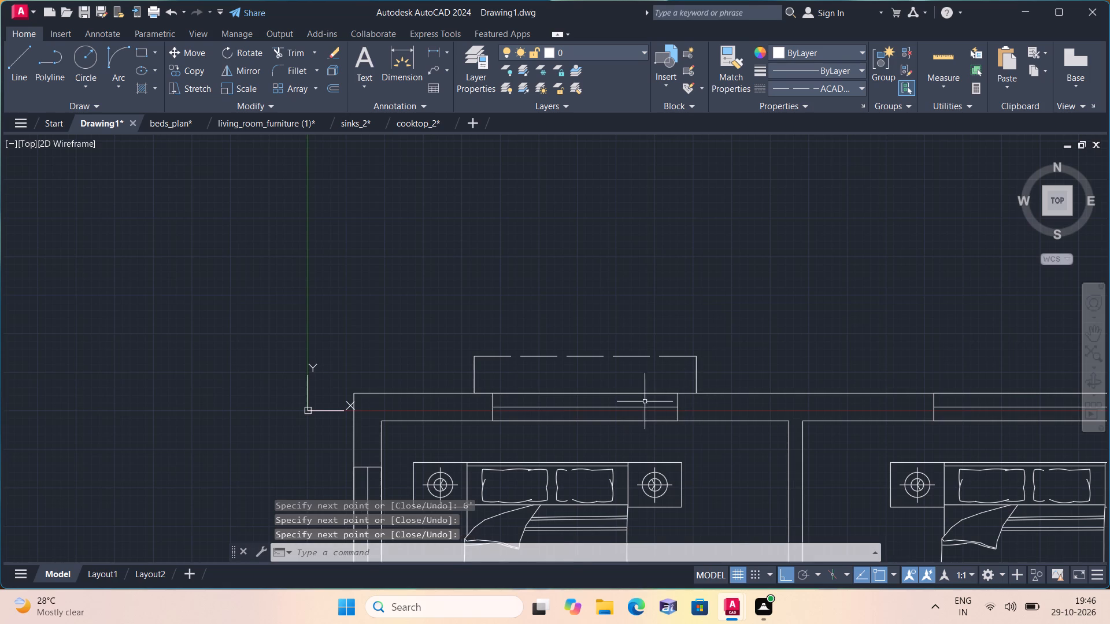
Erase the 6" line segment lying on the wall left of the 11'X15'-9" ROOM's top-wall window.
{"action": "scroll", "coordinate": [544, 399], "scroll_direction": "up", "scroll_amount": 1}
{"action": "left_click", "coordinate": [454, 391]}
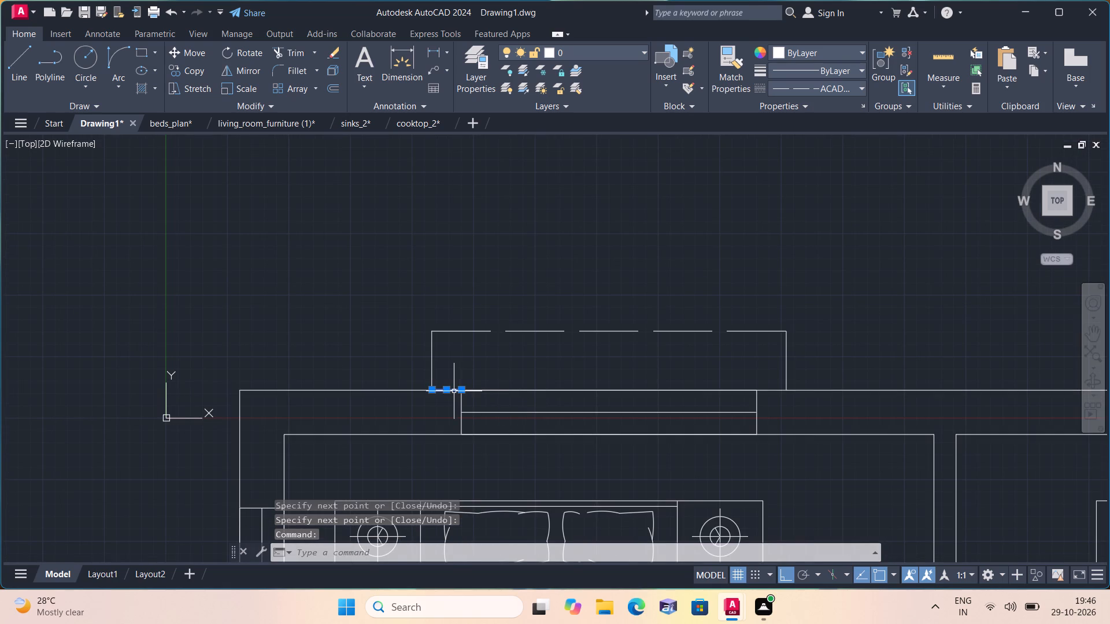
{"action": "key", "text": "Delete"}
Outline the 12'-1"X11' ROOM's top-wall window with lines 6" left from its left outer corner, 1' outward, 6' right and back to the wall.
{"action": "scroll", "coordinate": [454, 391], "scroll_direction": "down", "scroll_amount": 2}
{"action": "middle_click_drag", "start_coordinate": [669, 399], "coordinate": [533, 416]}
{"action": "key", "text": "l"}
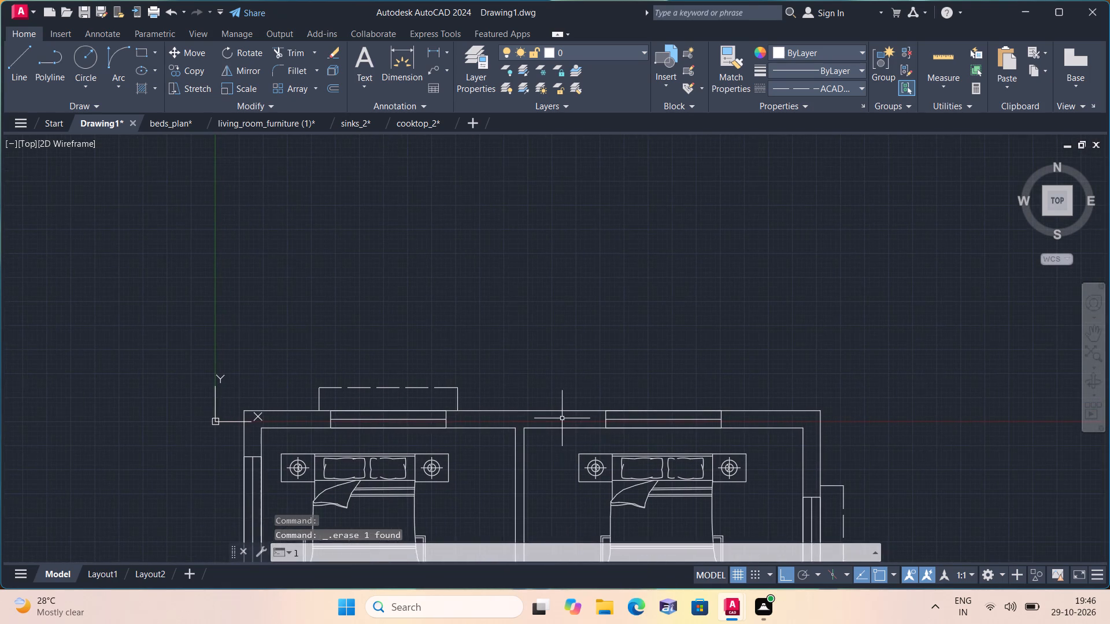
{"action": "key", "text": "space"}
{"action": "scroll", "coordinate": [590, 415], "scroll_direction": "up", "scroll_amount": 1}
{"action": "left_click", "coordinate": [616, 408]}
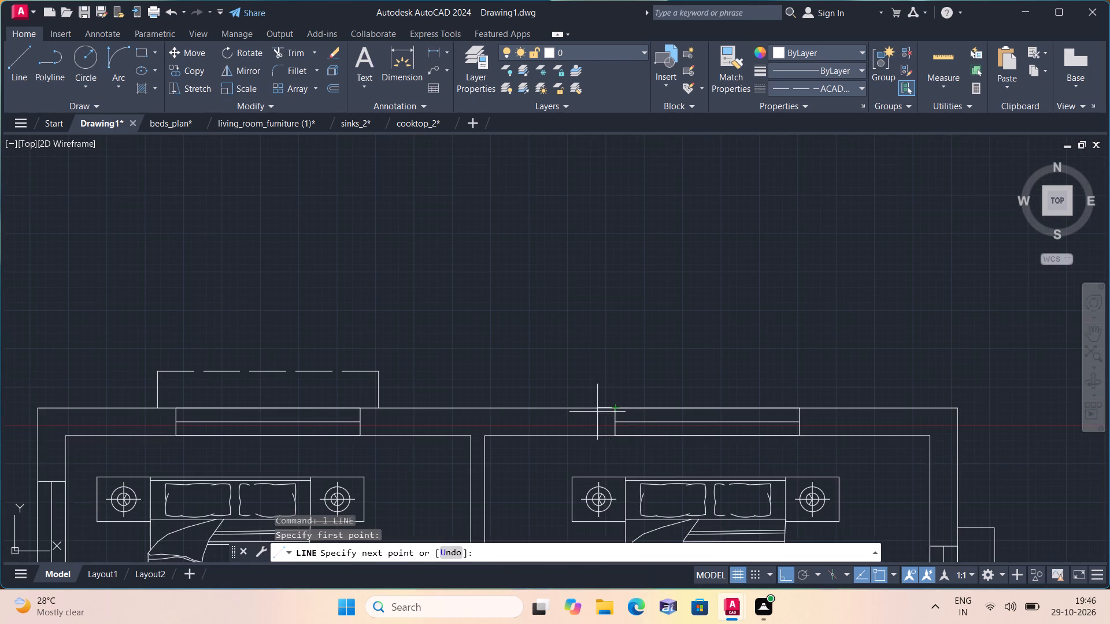
{"action": "type", "text": "6\""}
{"action": "key", "text": "space"}
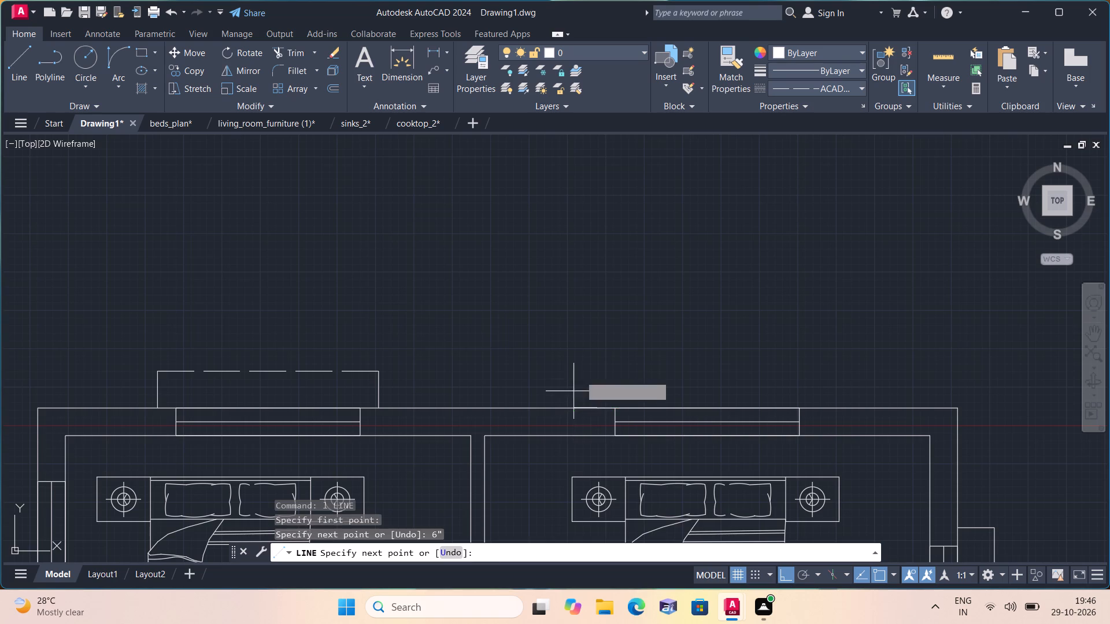
{"action": "type", "text": "1'"}
{"action": "key", "text": "space"}
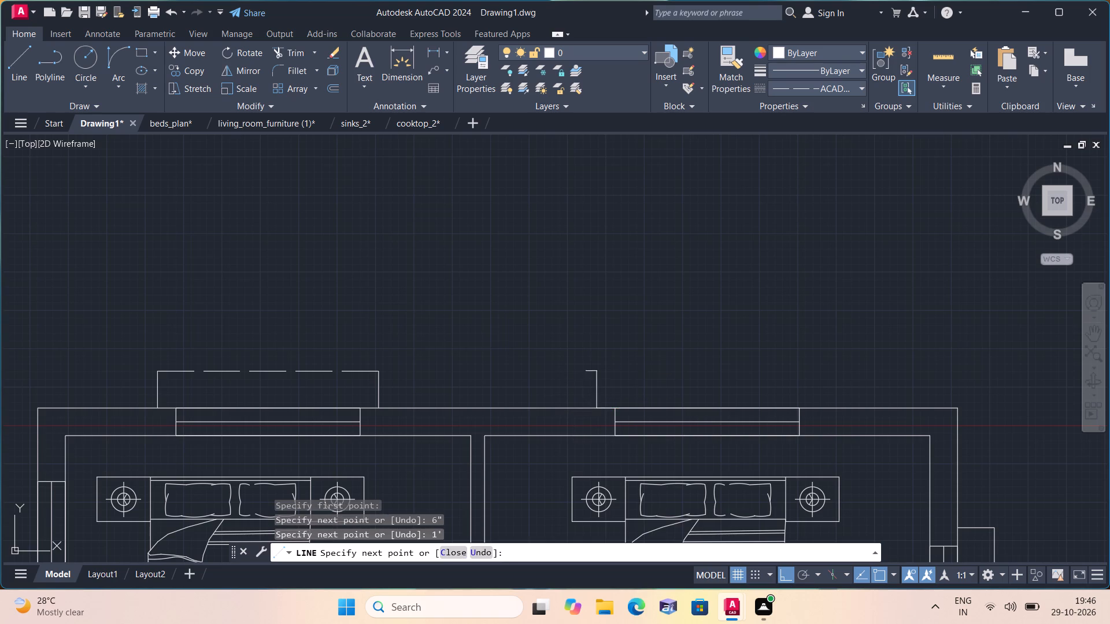
{"action": "type", "text": "6'"}
{"action": "key", "text": "space"}
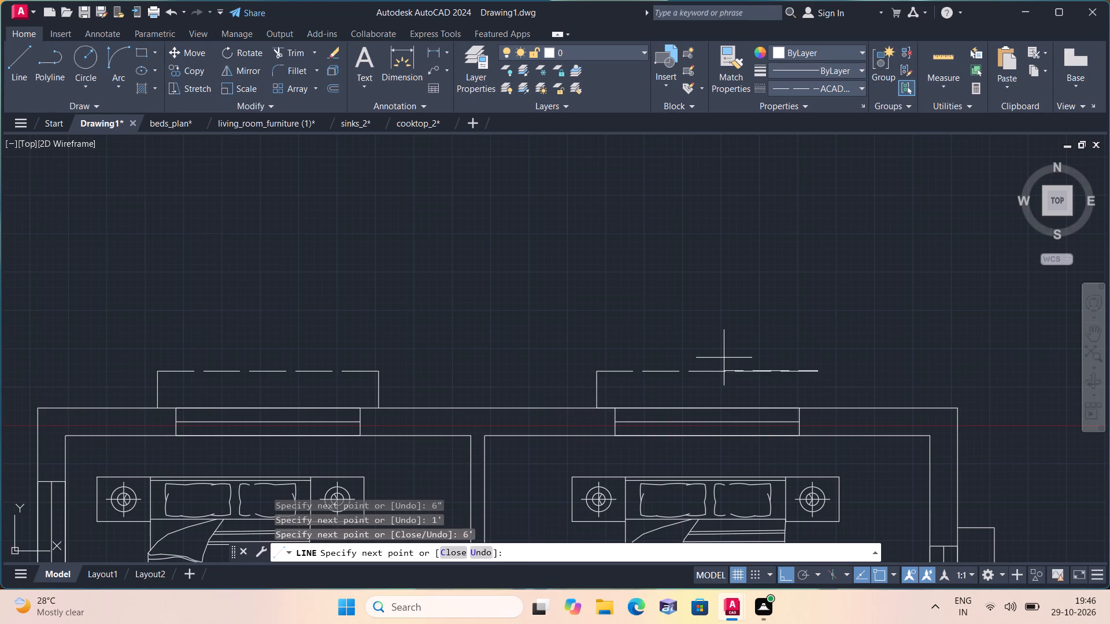
{"action": "left_click", "coordinate": [814, 408]}
{"action": "key", "text": "space"}
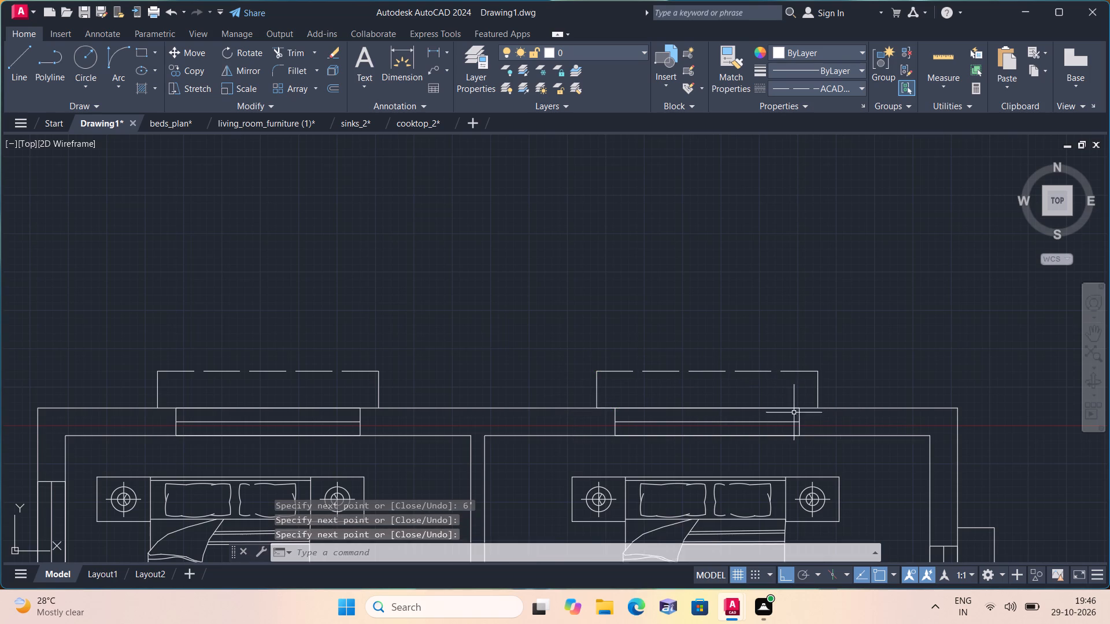
Erase the 6" line segment lying on the wall left of the 12'-1"X11' ROOM's top-wall window.
{"action": "scroll", "coordinate": [680, 419], "scroll_direction": "up", "scroll_amount": 1}
{"action": "left_click", "coordinate": [567, 402]}
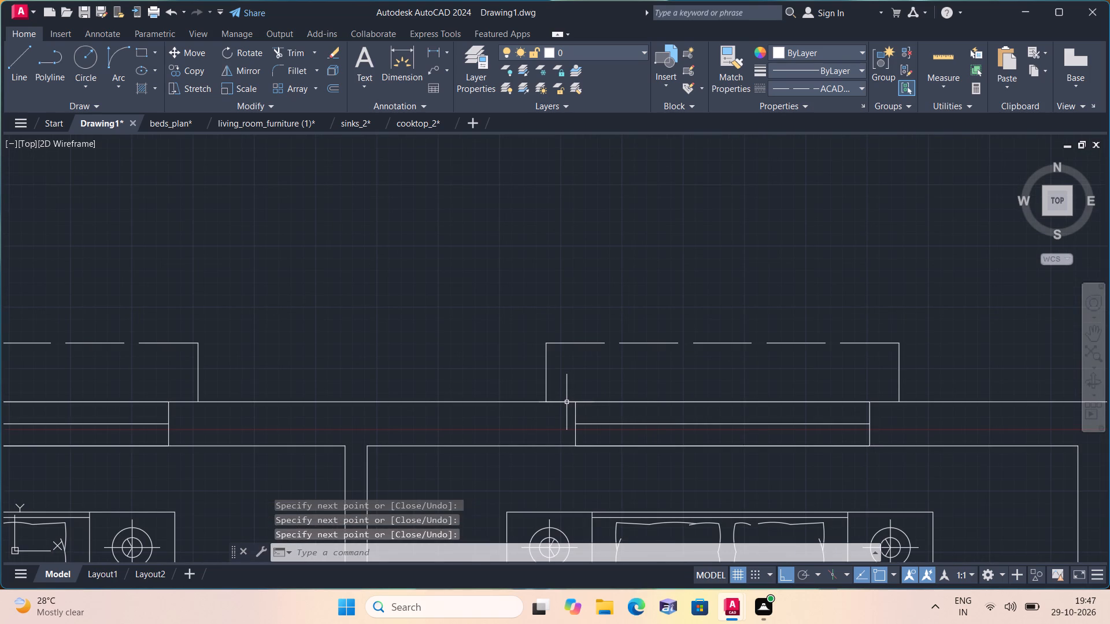
{"action": "key", "text": "Delete"}
Outline the 11'X15'-9" ROOM's upper left-wall window with lines 6" up from its upper outer corner, 1' outward, 6' down and back to the wall.
{"action": "scroll", "coordinate": [575, 404], "scroll_direction": "down", "scroll_amount": 3}
{"action": "middle_click_drag", "start_coordinate": [458, 422], "coordinate": [584, 300]}
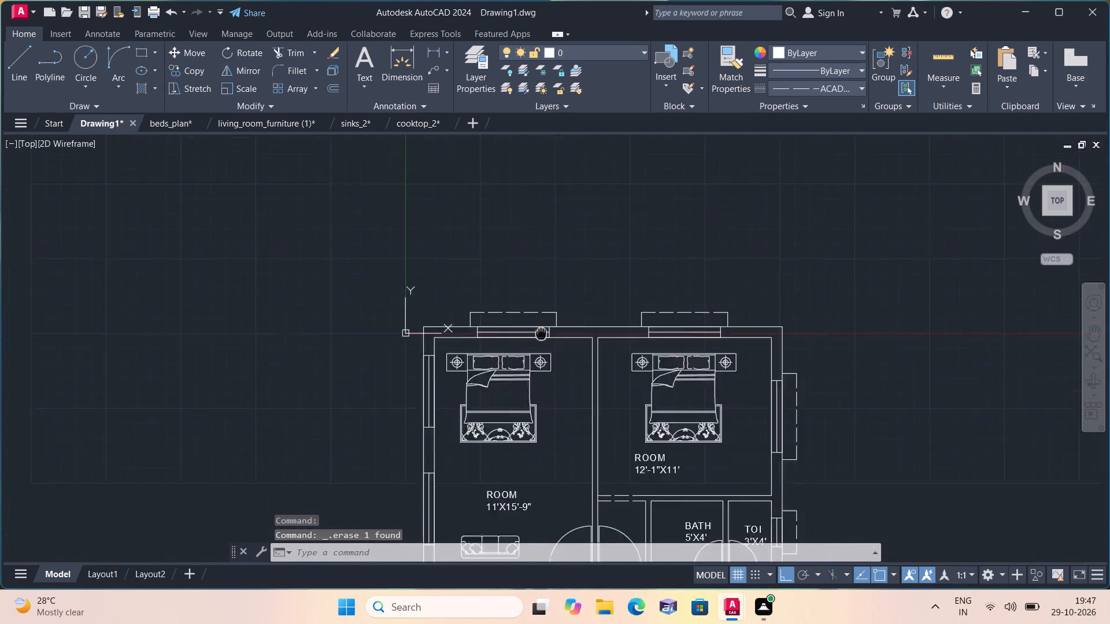
{"action": "middle_click_drag", "start_coordinate": [584, 300], "coordinate": [637, 273]}
{"action": "type", "text": "l"}
{"action": "key", "text": "space"}
{"action": "scroll", "coordinate": [540, 283], "scroll_direction": "up", "scroll_amount": 2}
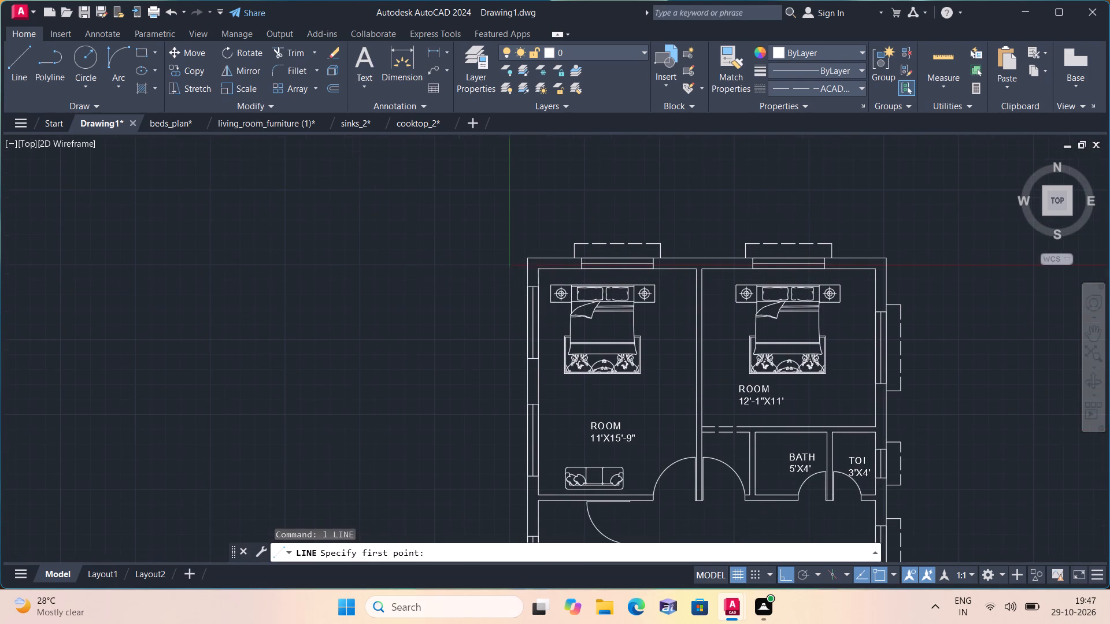
{"action": "left_click", "coordinate": [503, 293]}
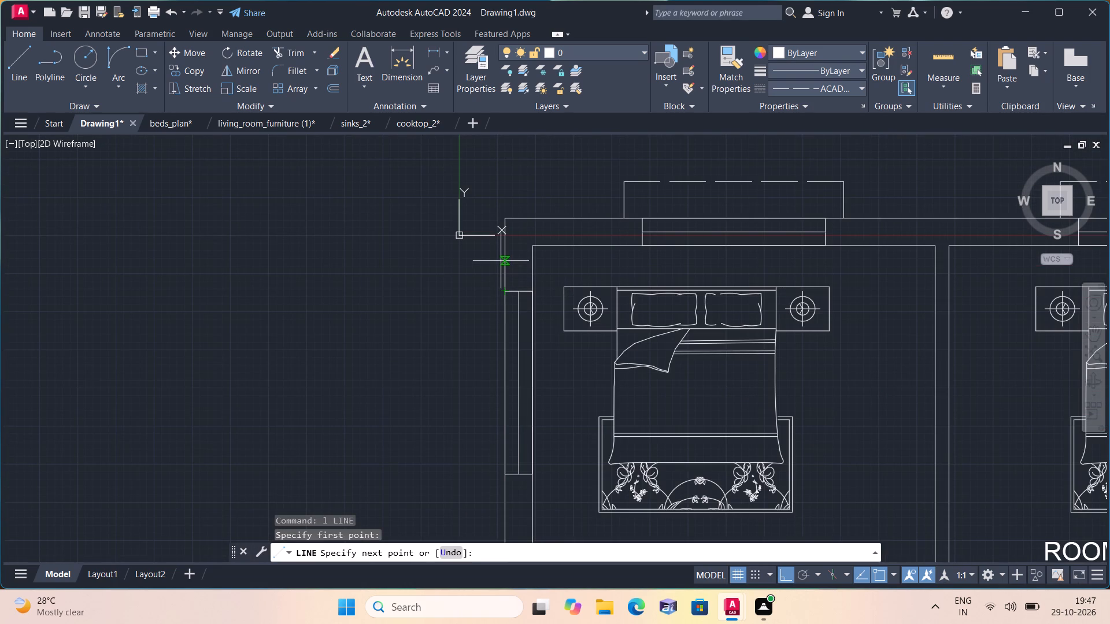
{"action": "type", "text": "6\""}
{"action": "key", "text": "space"}
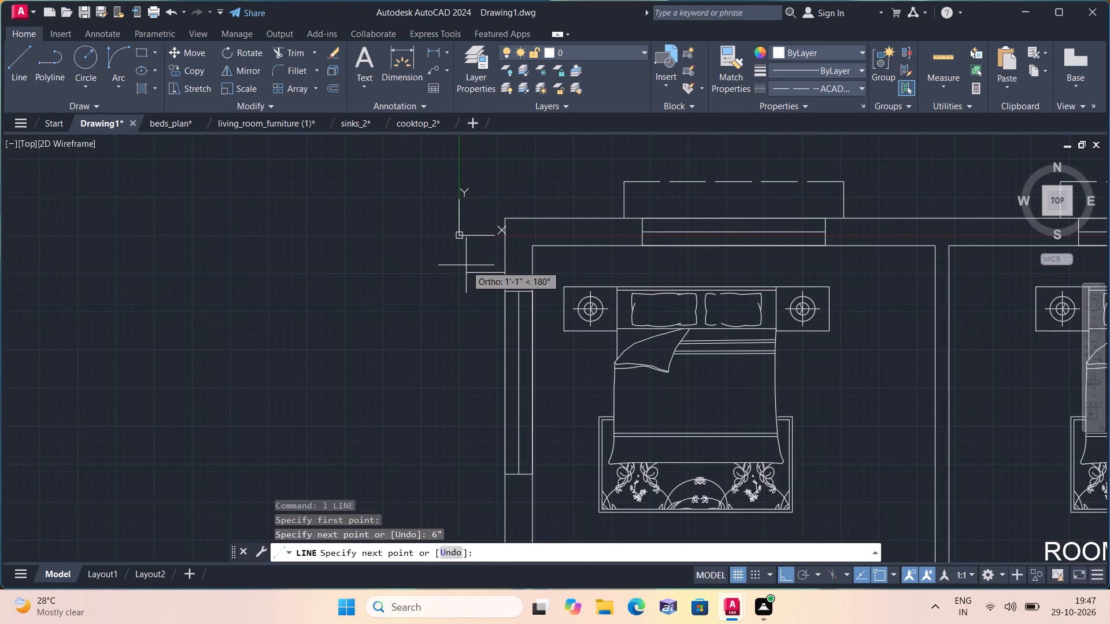
{"action": "type", "text": "1'"}
{"action": "key", "text": "space"}
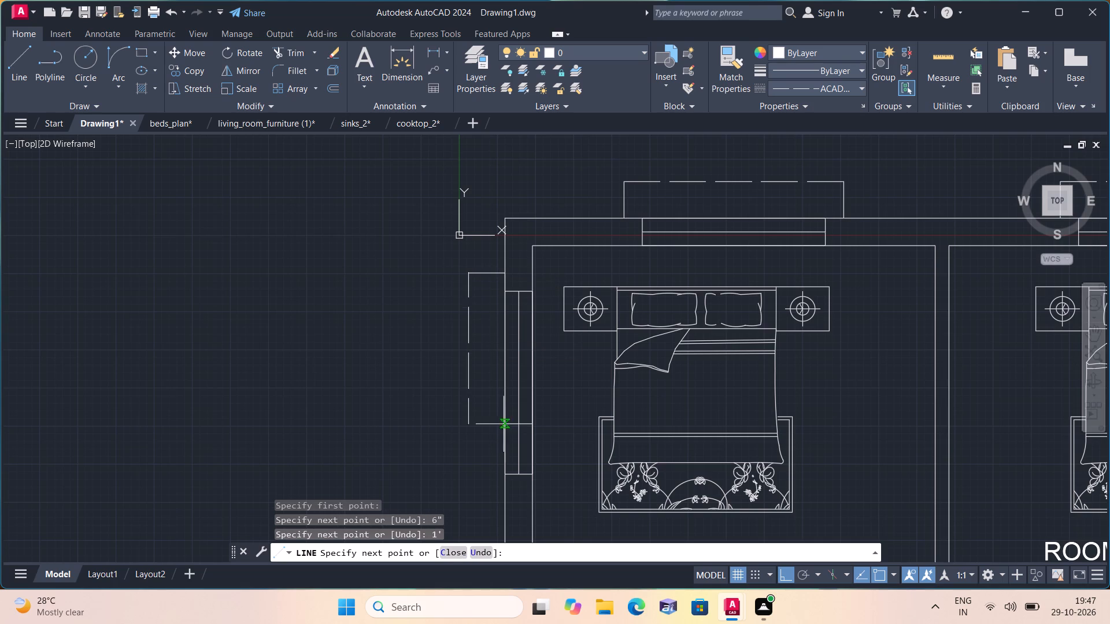
{"action": "type", "text": "6'"}
{"action": "key", "text": "space"}
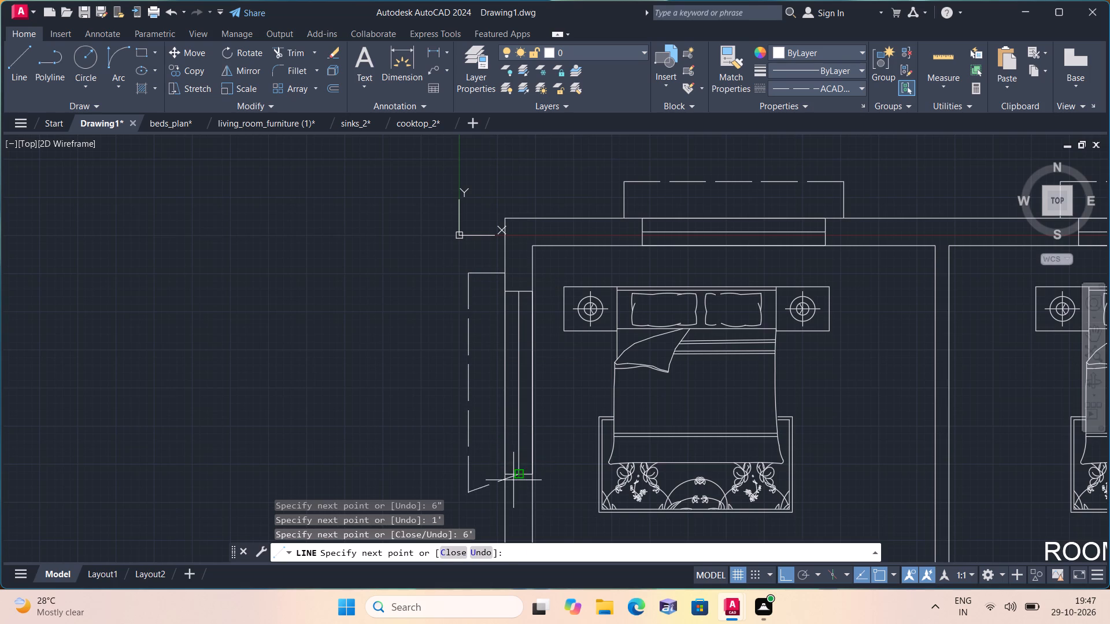
{"action": "left_click", "coordinate": [507, 491]}
{"action": "key", "text": "space"}
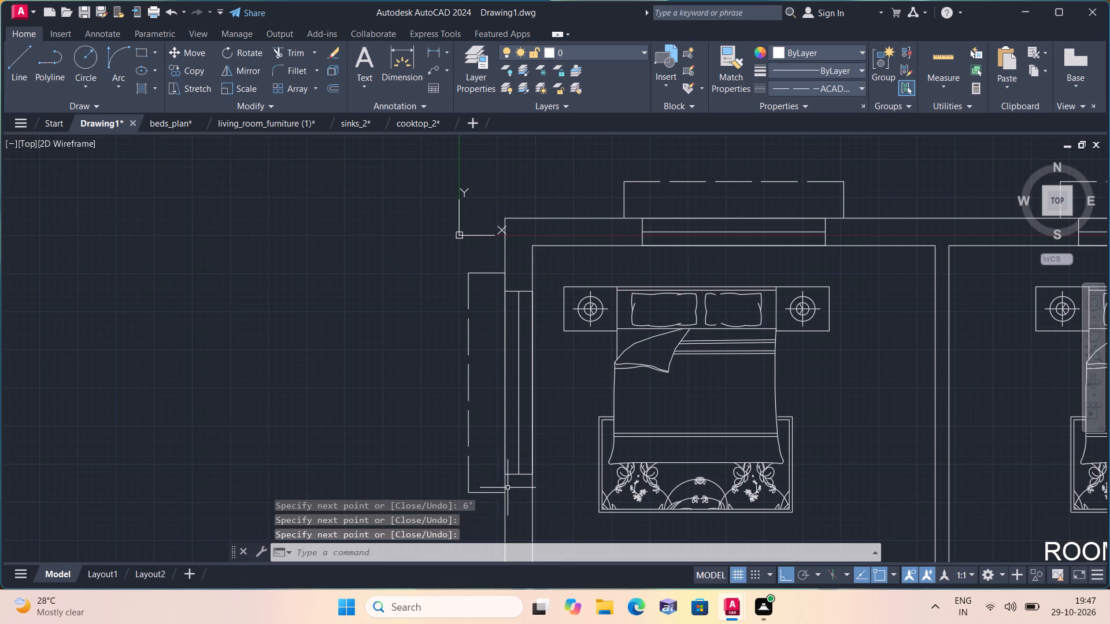
Erase the 6" line segment lying on the wall above the 11'X15'-9" ROOM's upper left-wall window.
{"action": "scroll", "coordinate": [508, 339], "scroll_direction": "up", "scroll_amount": 1}
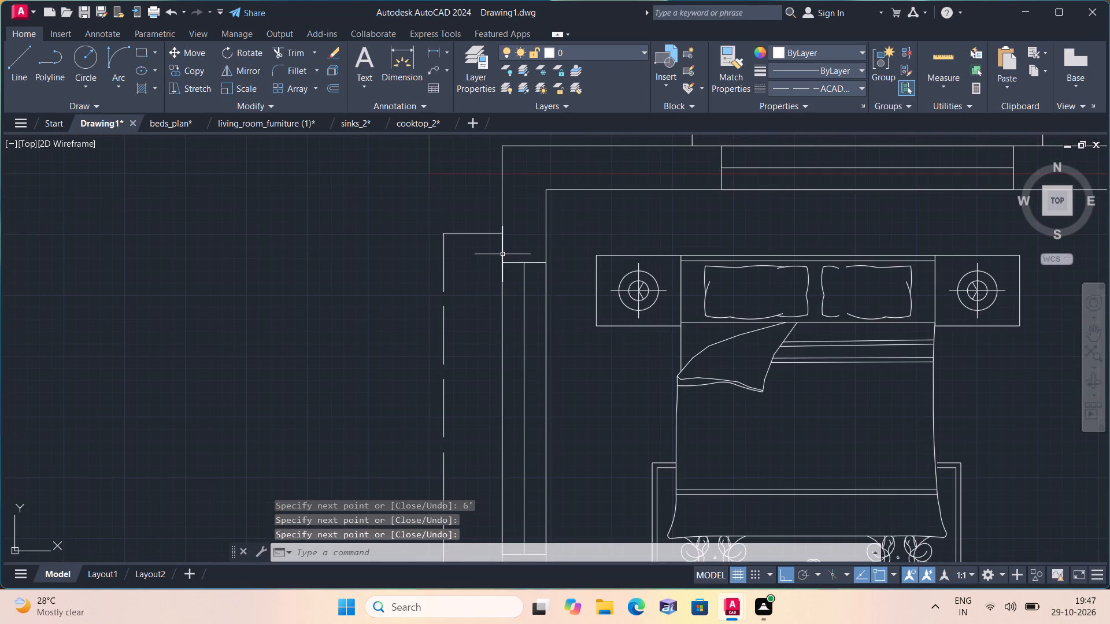
{"action": "left_click", "coordinate": [502, 252]}
{"action": "key", "text": "Delete"}
Outline the 11'X15'-9" ROOM's lower left-wall window with lines 6" down from its lower outer corner, 1' outward, 6' up and back to the wall.
{"action": "scroll", "coordinate": [505, 289], "scroll_direction": "down", "scroll_amount": 3}
{"action": "middle_click_drag", "start_coordinate": [508, 391], "coordinate": [506, 298]}
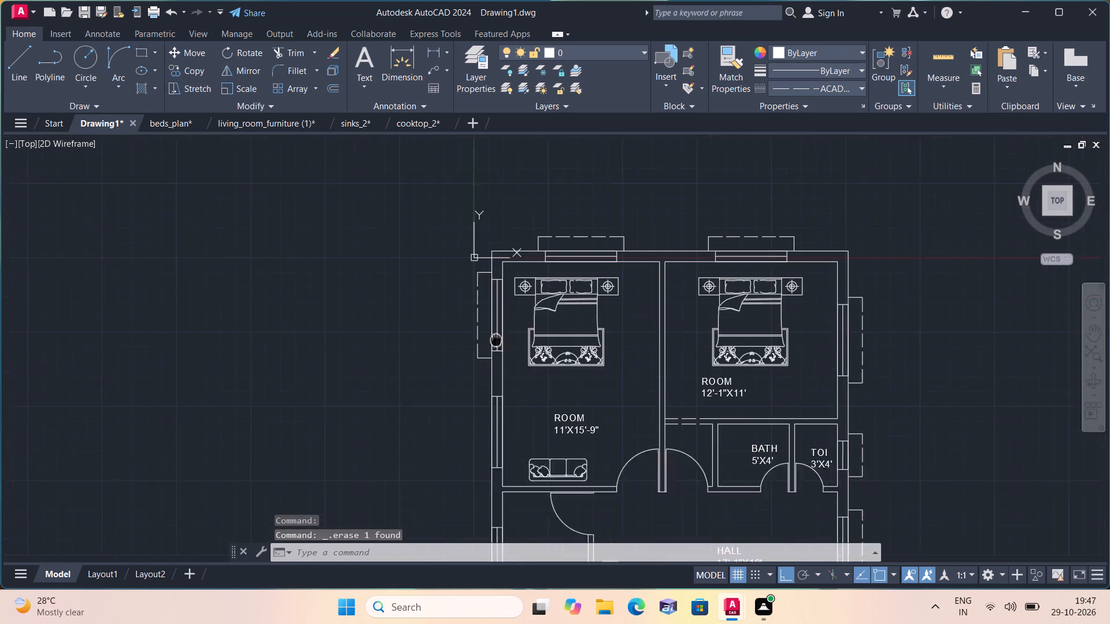
{"action": "middle_click_drag", "start_coordinate": [506, 298], "coordinate": [506, 256]}
{"action": "key", "text": "l"}
{"action": "key", "text": "space"}
{"action": "scroll", "coordinate": [513, 384], "scroll_direction": "up", "scroll_amount": 2}
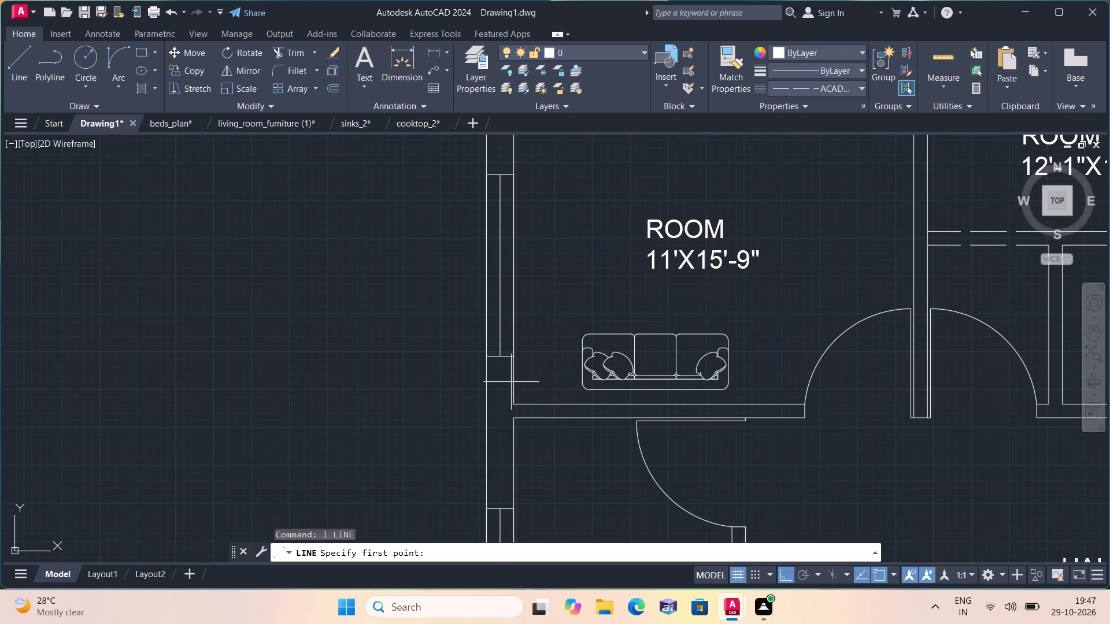
{"action": "left_click", "coordinate": [486, 359]}
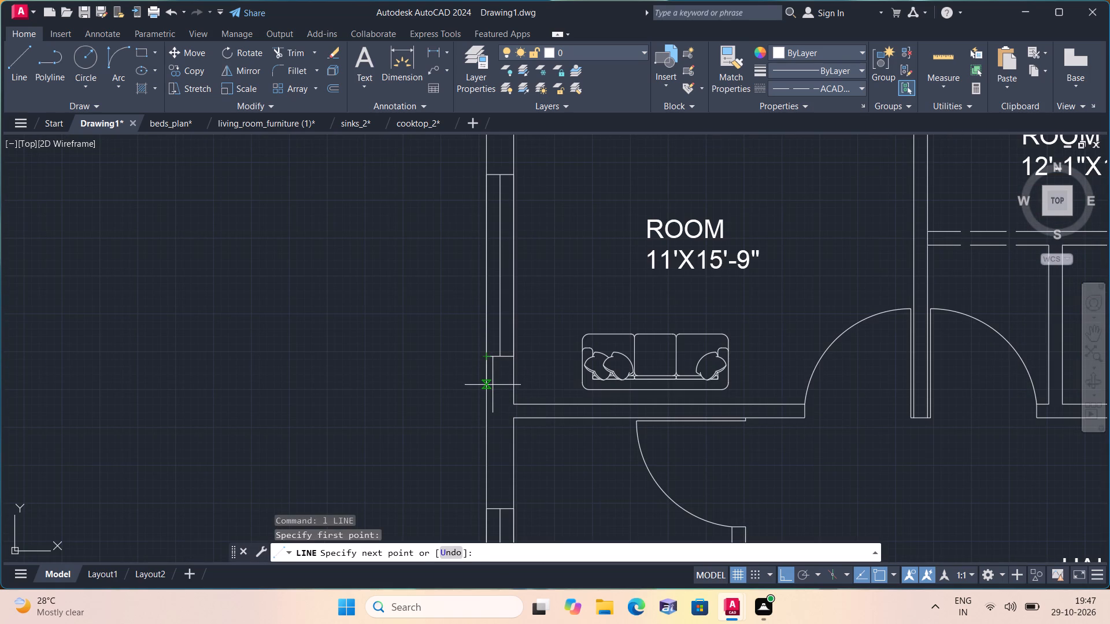
{"action": "type", "text": "6\""}
{"action": "key", "text": "space"}
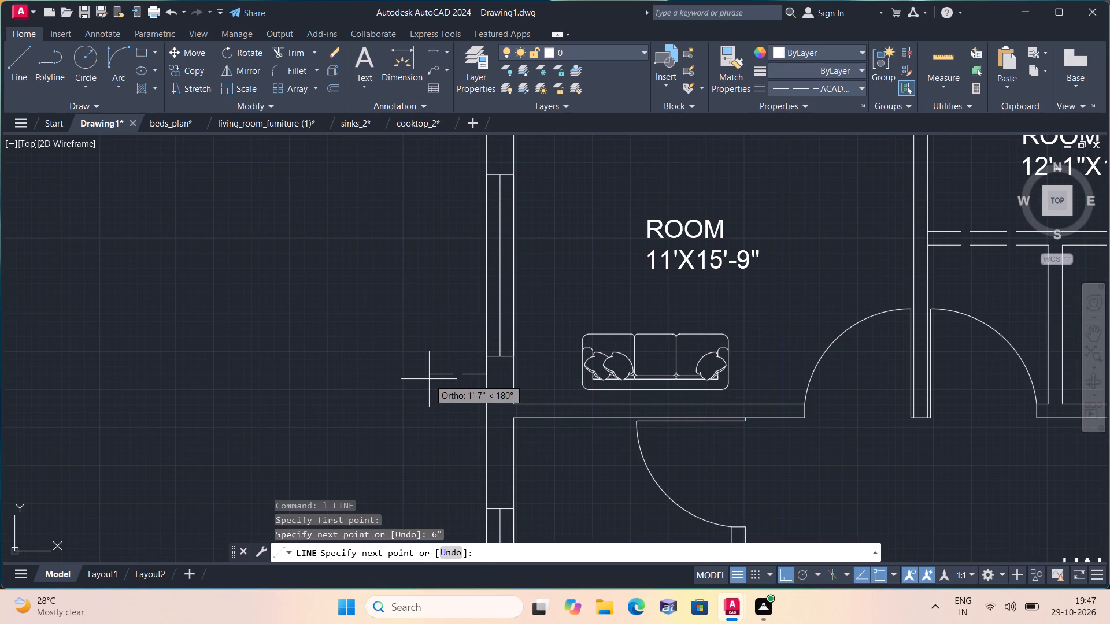
{"action": "type", "text": "1'"}
{"action": "key", "text": "space"}
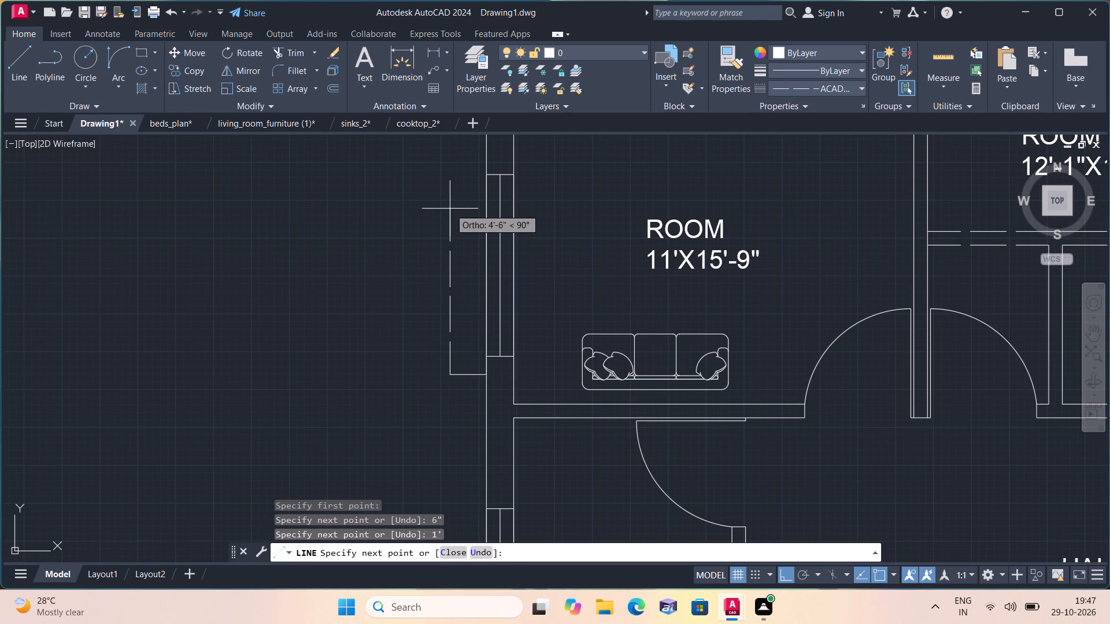
{"action": "type", "text": "6'"}
{"action": "key", "text": "space"}
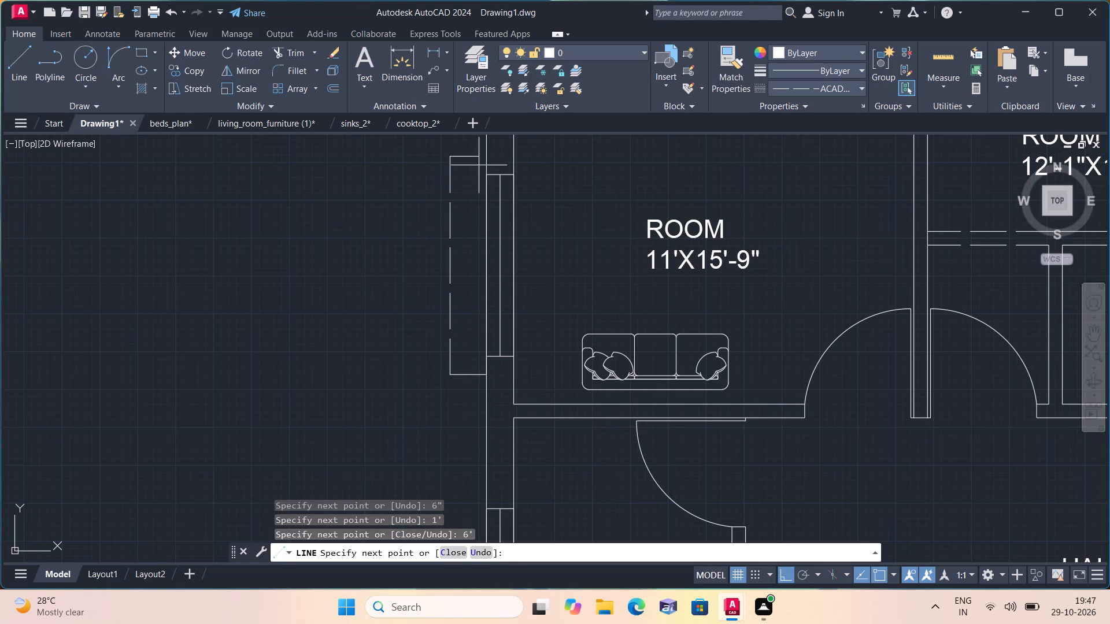
{"action": "left_click", "coordinate": [485, 159]}
{"action": "key", "text": "space"}
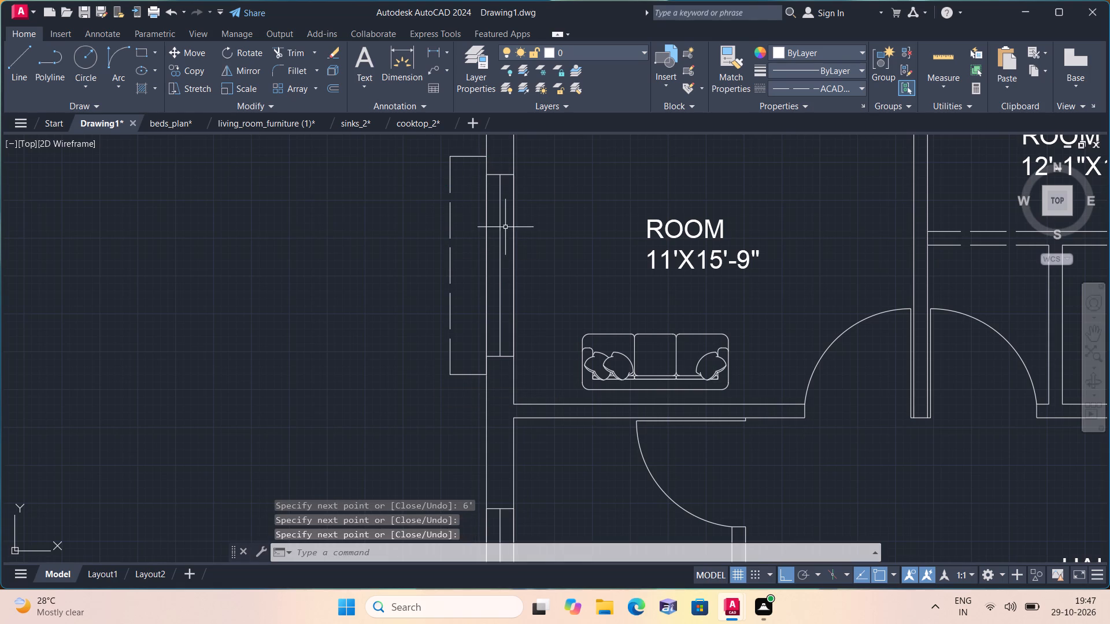
Erase the 6" line segment lying on the wall below the 11'X15'-9" ROOM's lower left-wall window.
{"action": "left_click", "coordinate": [485, 361]}
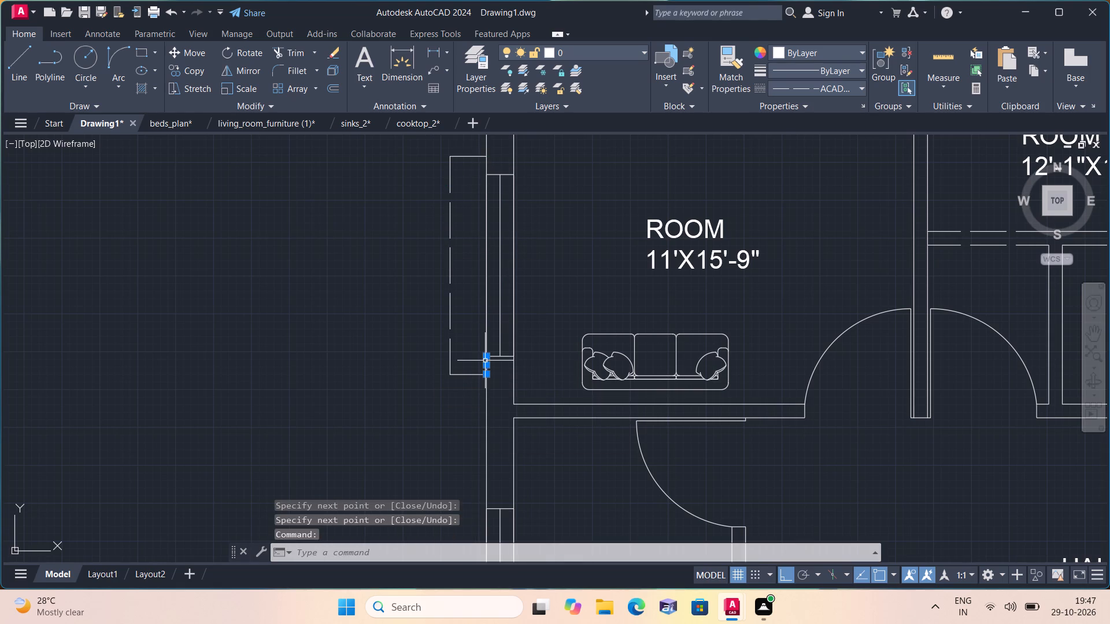
{"action": "key", "text": "Delete"}
Outline the KITCHEN's left-wall window with lines 6" up from its upper outer corner, 1' outward, 6' down and back to the wall.
{"action": "scroll", "coordinate": [487, 362], "scroll_direction": "down", "scroll_amount": 2}
{"action": "middle_click_drag", "start_coordinate": [498, 386], "coordinate": [503, 285]}
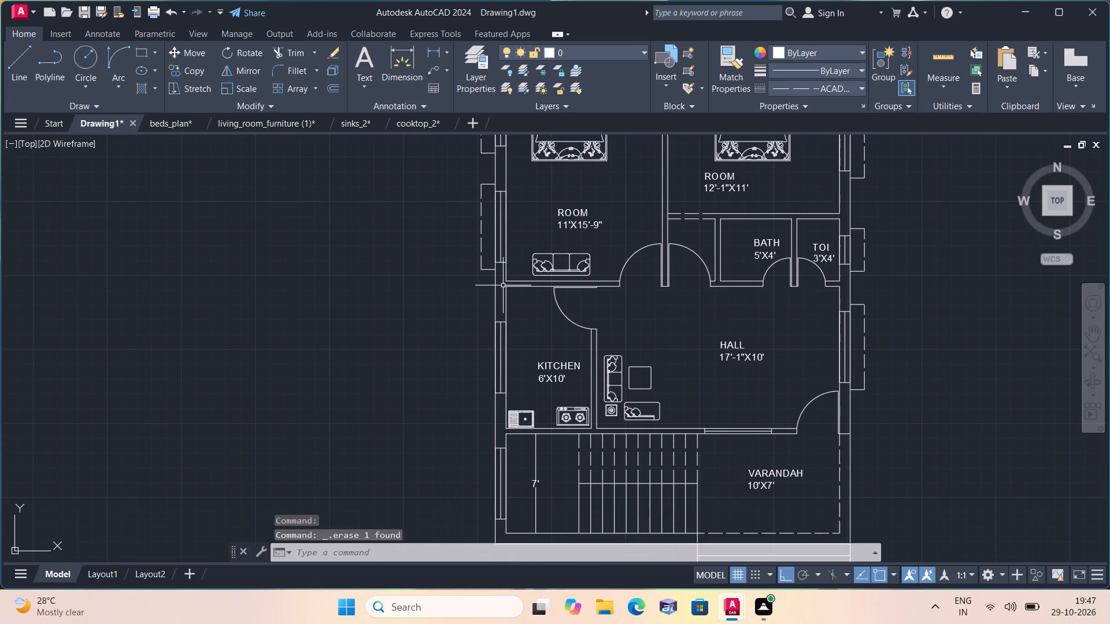
{"action": "key", "text": "l"}
{"action": "key", "text": "space"}
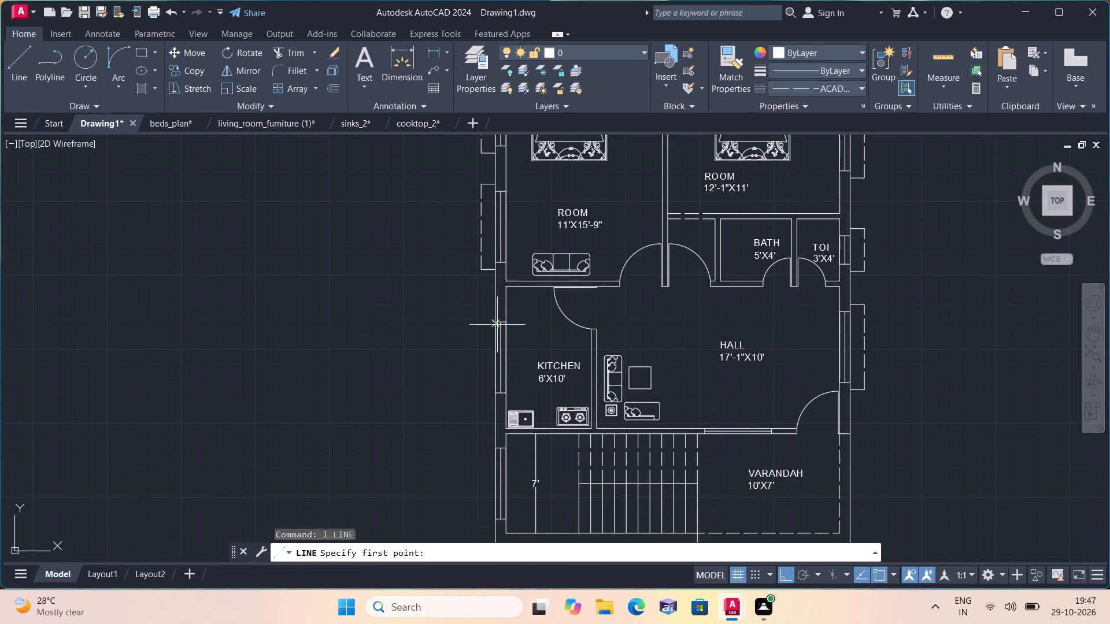
{"action": "left_click", "coordinate": [494, 322]}
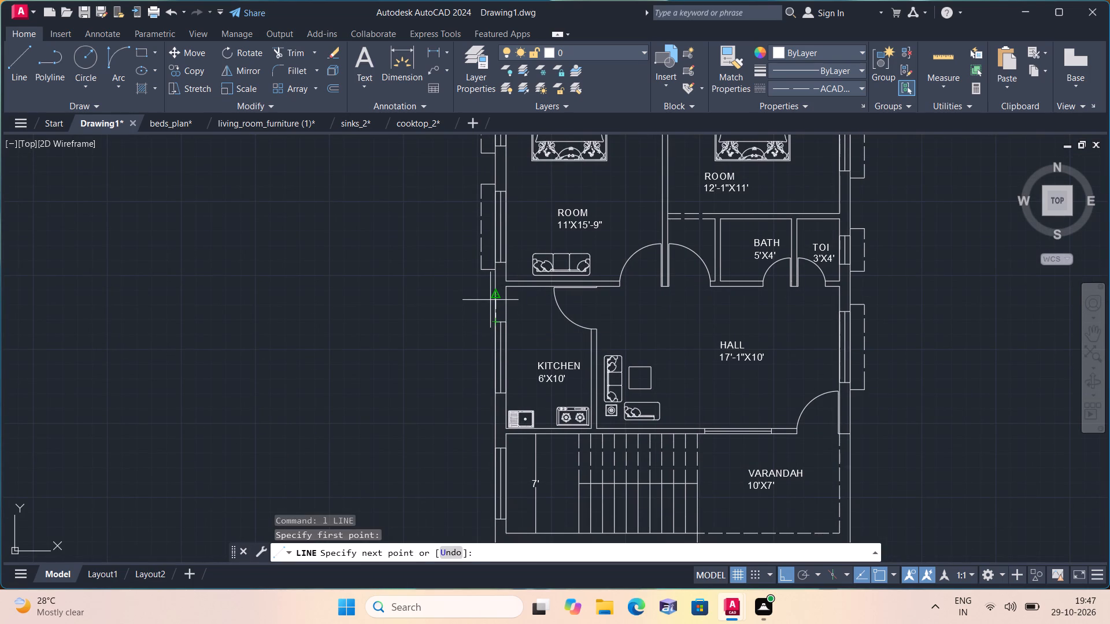
{"action": "type", "text": "6\""}
{"action": "key", "text": "space"}
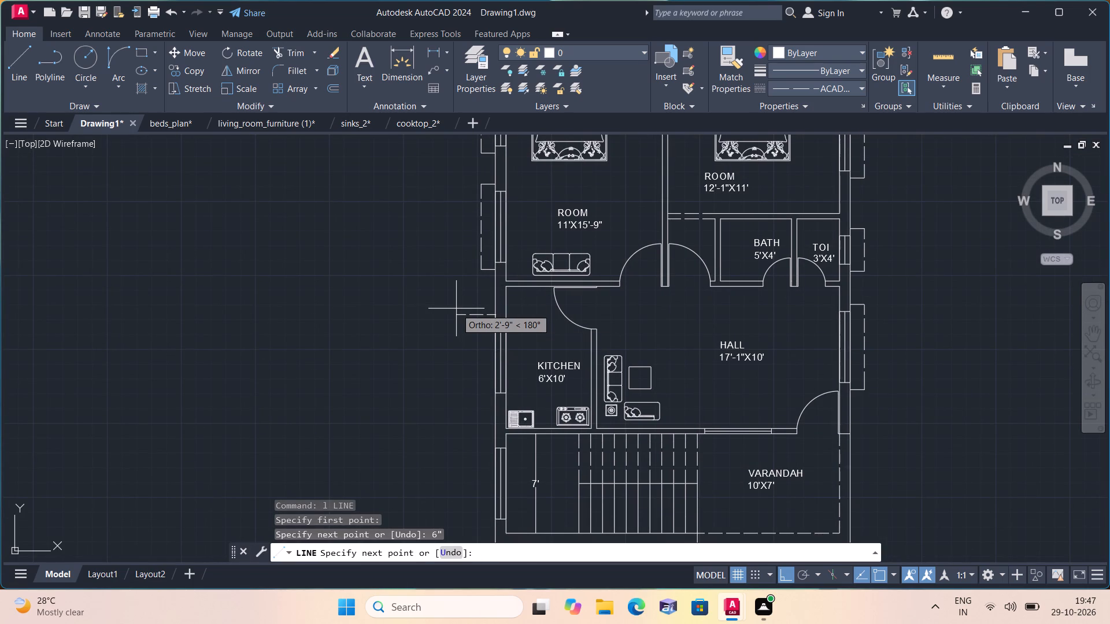
{"action": "type", "text": "1'"}
{"action": "key", "text": "space"}
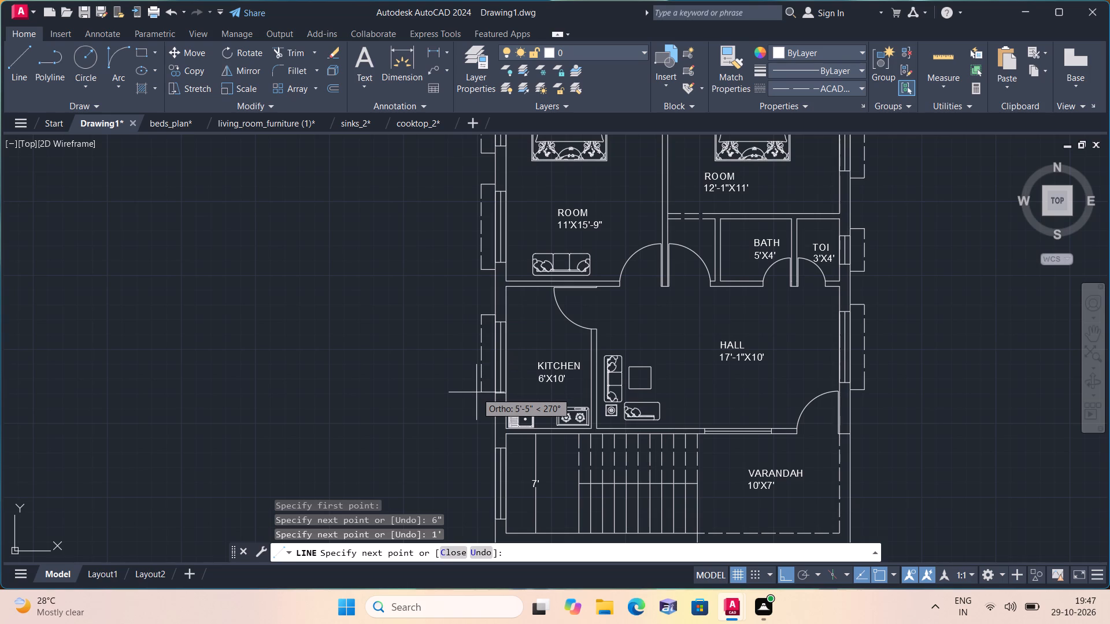
{"action": "type", "text": "6'"}
{"action": "key", "text": "space"}
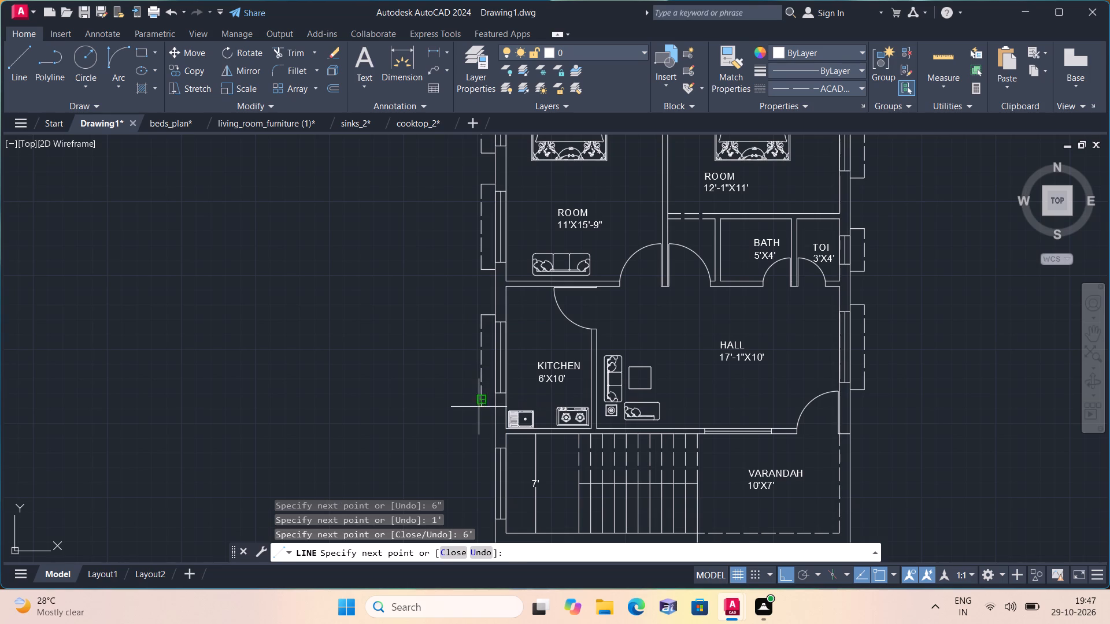
{"action": "scroll", "coordinate": [482, 411], "scroll_direction": "up", "scroll_amount": 1}
{"action": "left_click", "coordinate": [501, 399]}
{"action": "key", "text": "space"}
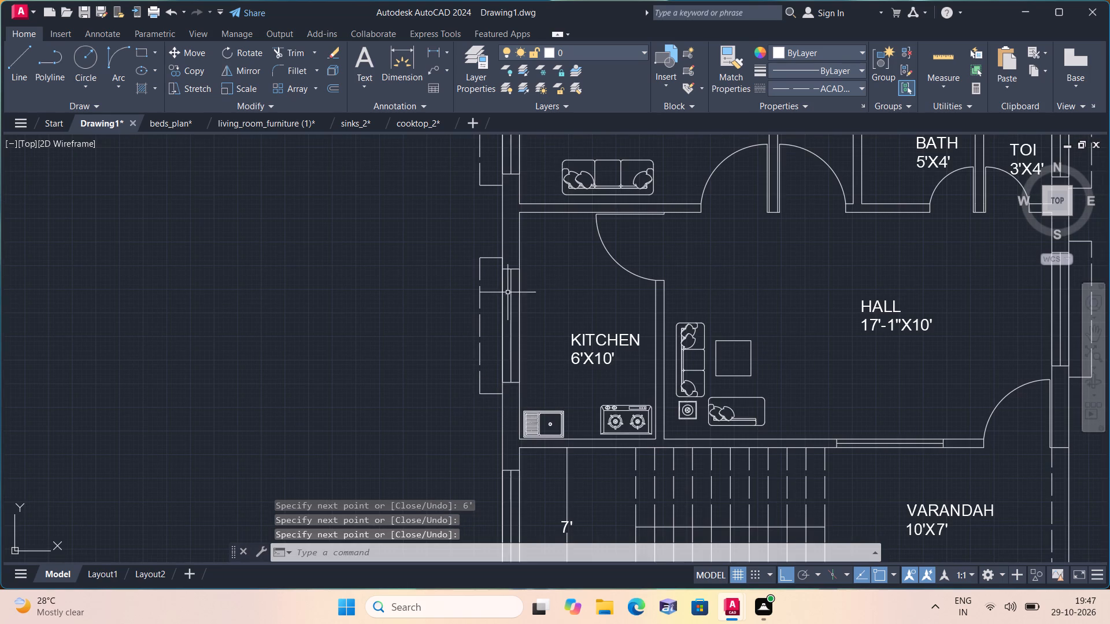
Erase the 6" line segment lying on the wall above the KITCHEN's left-wall window.
{"action": "scroll", "coordinate": [507, 262], "scroll_direction": "up", "scroll_amount": 1}
{"action": "left_click", "coordinate": [501, 263]}
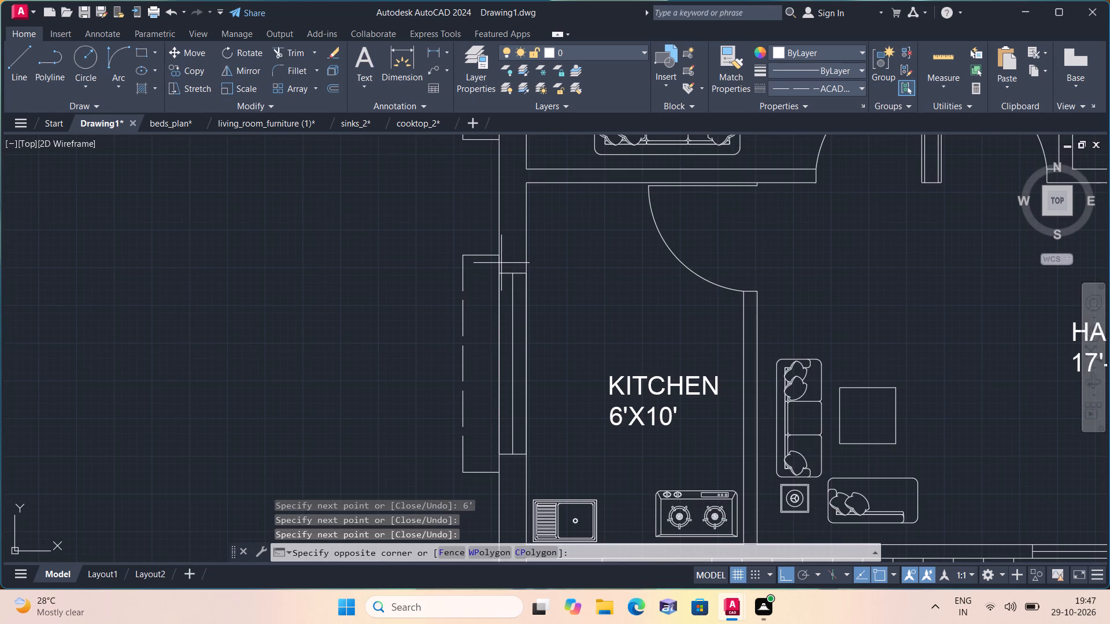
{"action": "key", "text": "Escape"}
{"action": "left_click", "coordinate": [500, 262]}
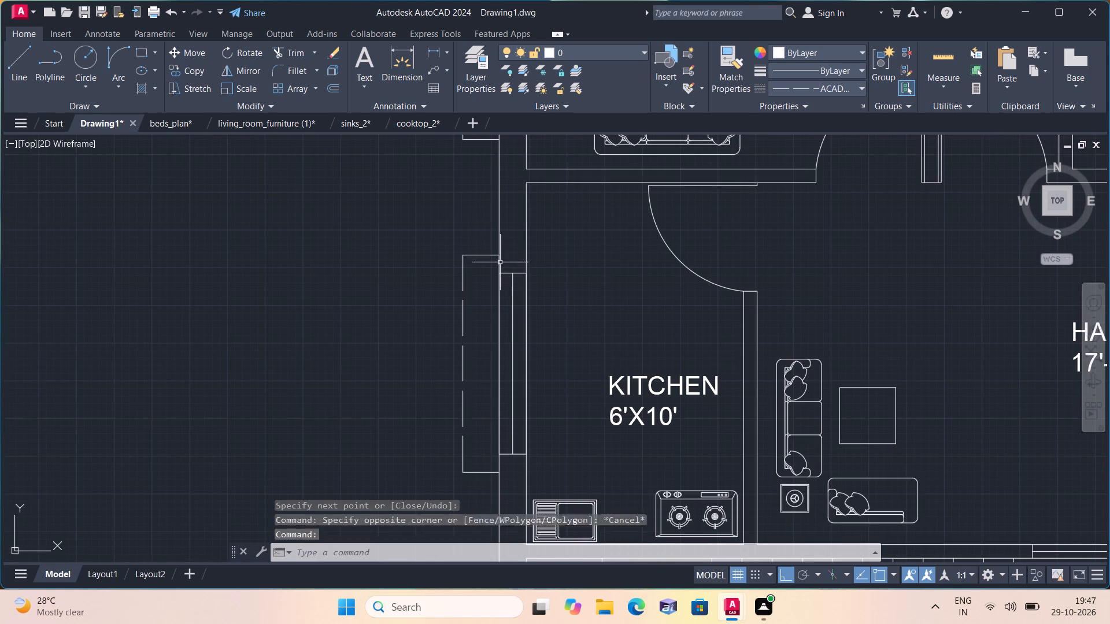
{"action": "key", "text": "Delete"}
Outline the staircase area's left-wall window with lines 6" up from its upper outer corner, 1' outward, 6' down and back to the wall.
{"action": "scroll", "coordinate": [503, 266], "scroll_direction": "down", "scroll_amount": 1}
{"action": "middle_click_drag", "start_coordinate": [509, 358], "coordinate": [557, 236]}
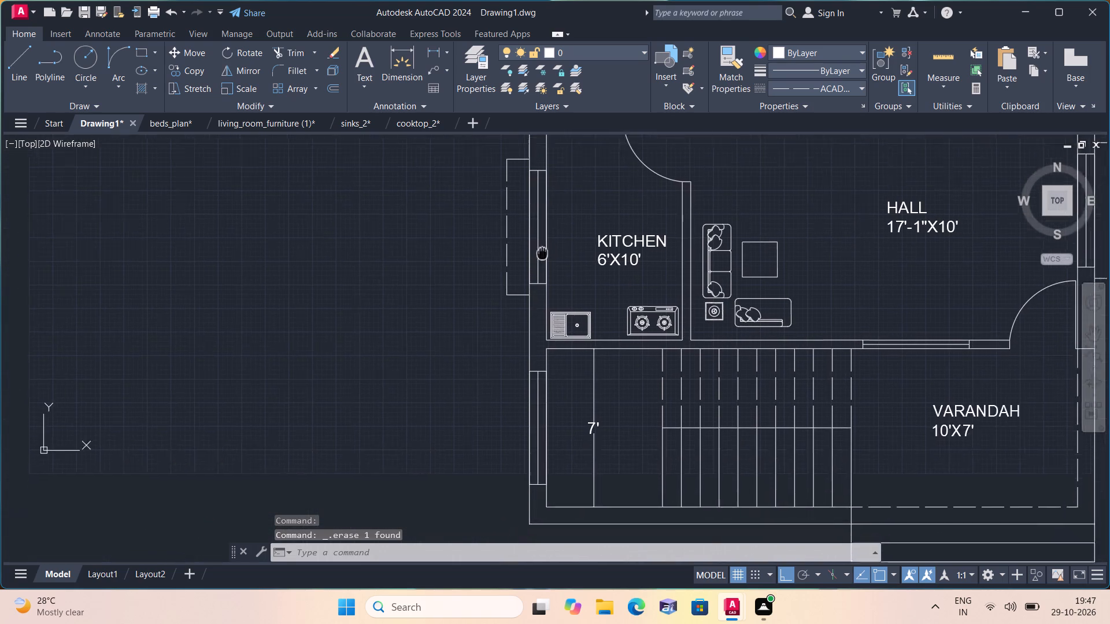
{"action": "middle_click_drag", "start_coordinate": [557, 236], "coordinate": [560, 234]}
{"action": "key", "text": "l"}
{"action": "key", "text": "space"}
{"action": "scroll", "coordinate": [560, 332], "scroll_direction": "up", "scroll_amount": 1}
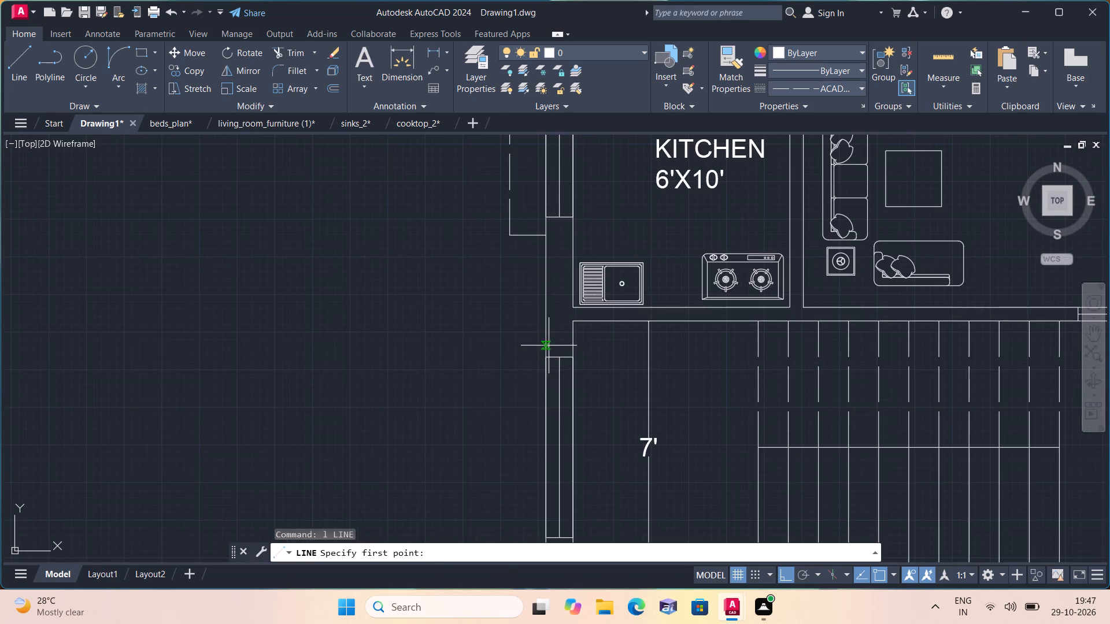
{"action": "left_click", "coordinate": [549, 356]}
{"action": "type", "text": "6\""}
{"action": "key", "text": "space"}
{"action": "type", "text": "1'"}
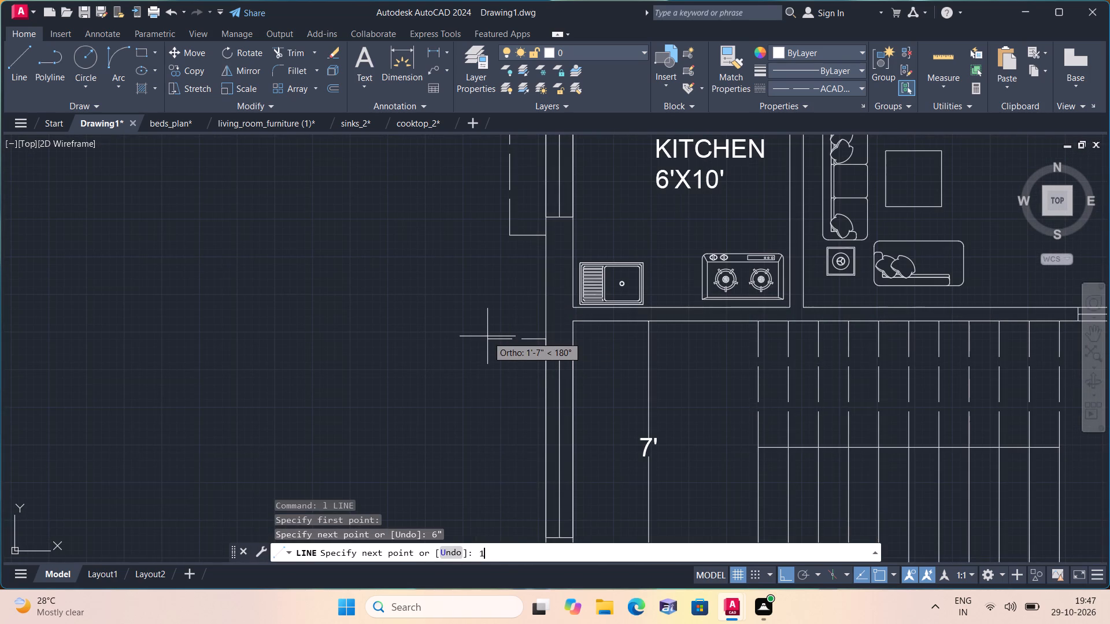
{"action": "key", "text": "space"}
{"action": "middle_click_drag", "start_coordinate": [517, 438], "coordinate": [513, 328]}
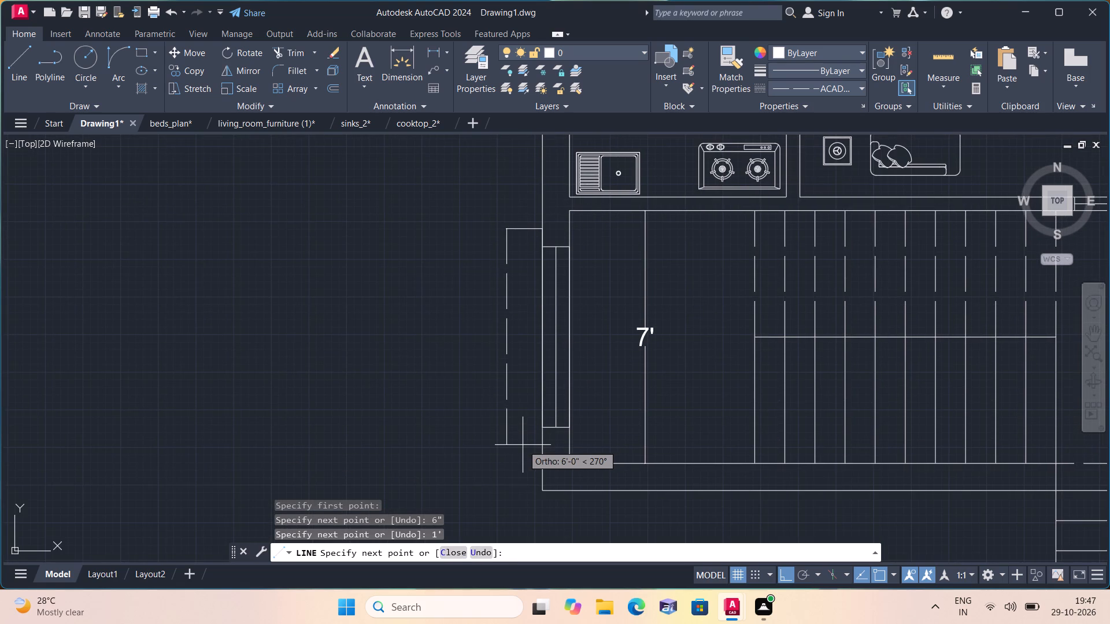
{"action": "type", "text": "6'"}
{"action": "key", "text": "space"}
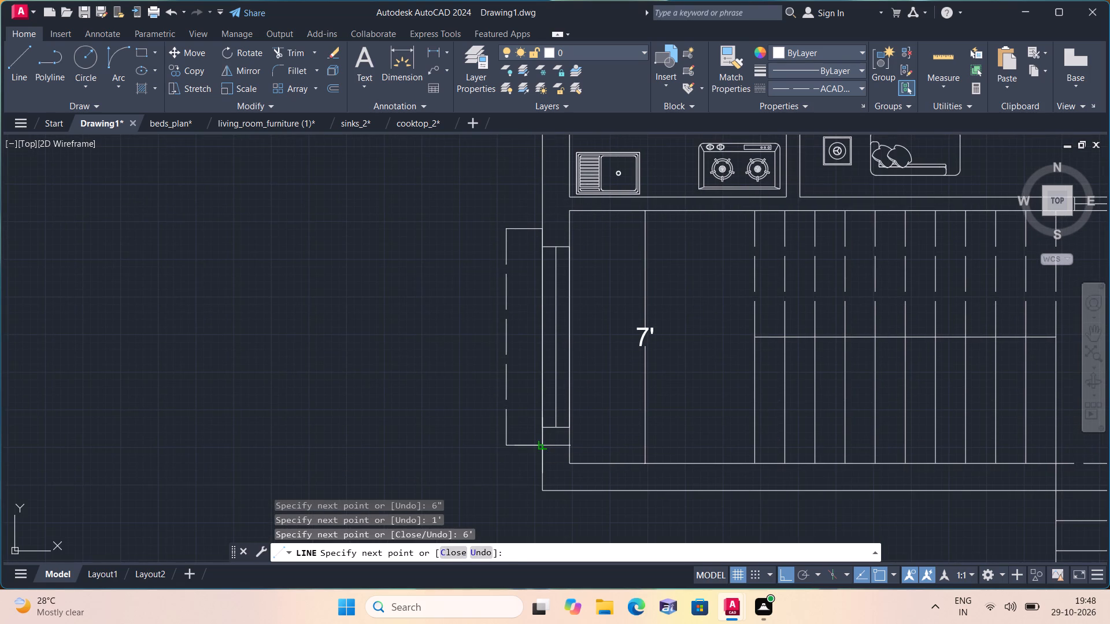
{"action": "left_click", "coordinate": [541, 445]}
{"action": "key", "text": "space"}
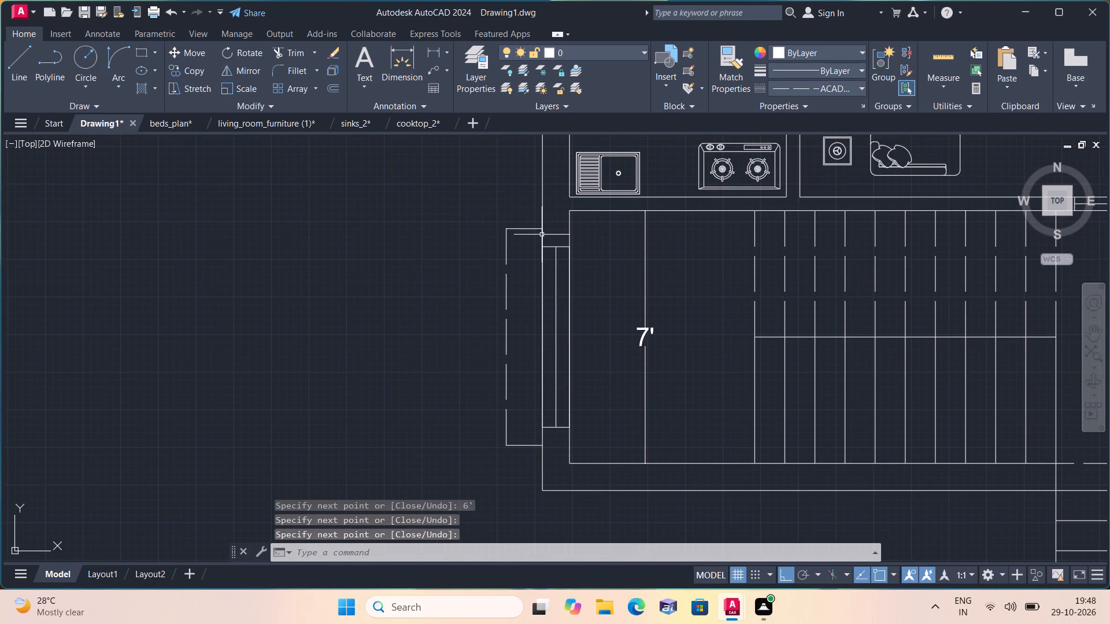
Erase the 6" line segment lying on the wall above the staircase area's left-wall window.
{"action": "left_click", "coordinate": [542, 235]}
{"action": "key", "text": "Delete"}
Close the cooktop_2 drawing, saving its changes.
{"action": "scroll", "coordinate": [542, 235], "scroll_direction": "down", "scroll_amount": 1}
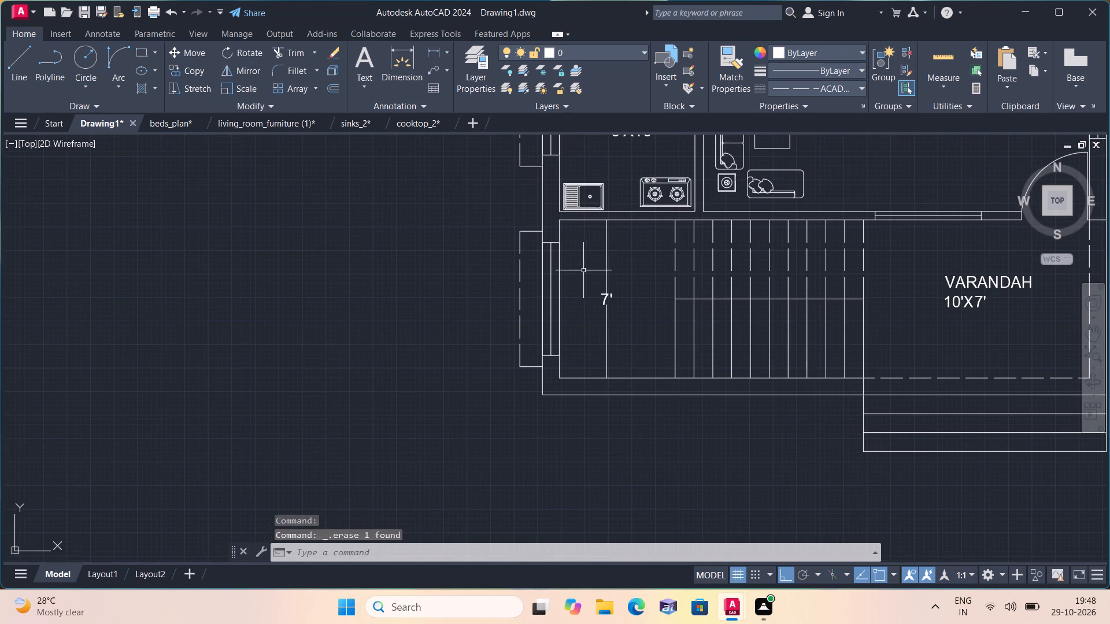
{"action": "middle_click_drag", "start_coordinate": [552, 274], "coordinate": [497, 378]}
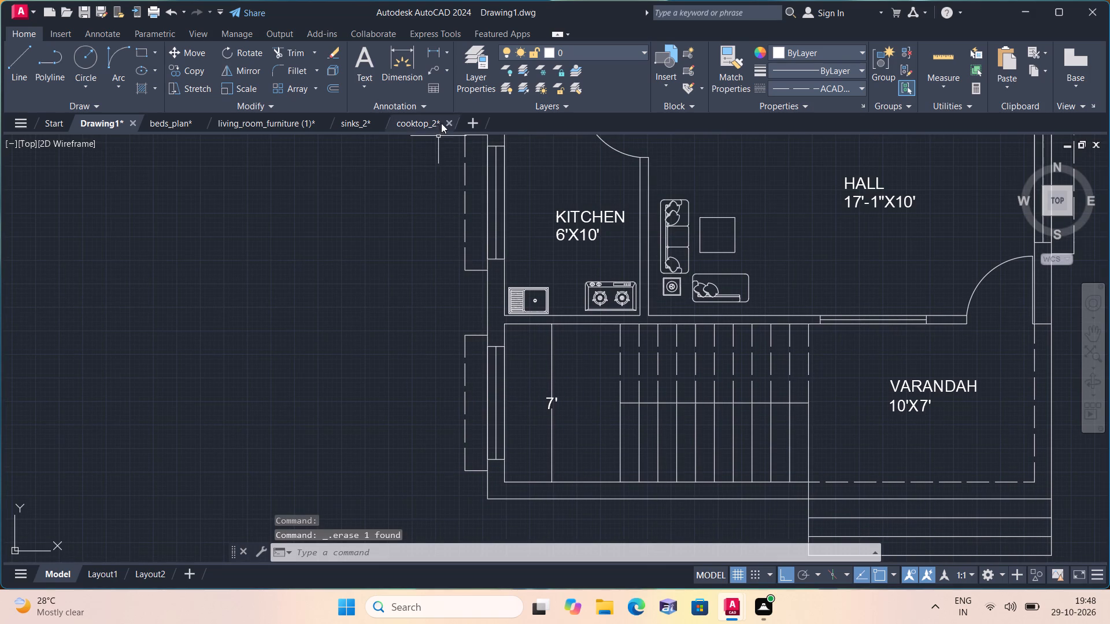
{"action": "left_click", "coordinate": [447, 122]}
{"action": "left_click", "coordinate": [527, 330]}
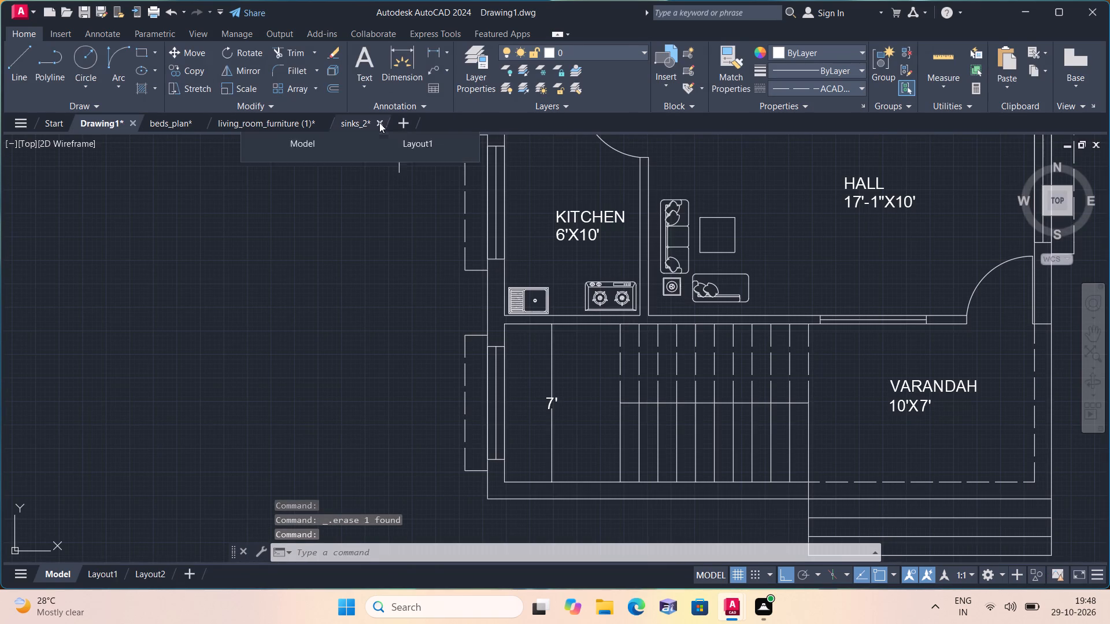
Close the sinks_2 drawing, saving its changes.
{"action": "left_click", "coordinate": [379, 120]}
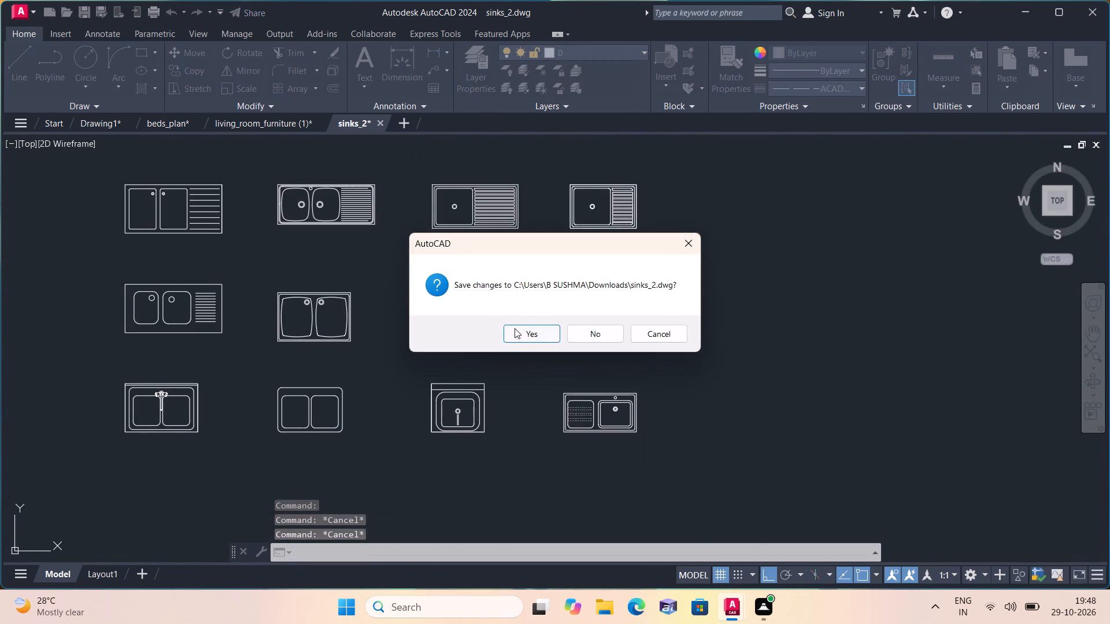
{"action": "left_click", "coordinate": [520, 333]}
Close the living_room_furniture (1) drawing, saving its changes.
{"action": "left_click", "coordinate": [322, 122]}
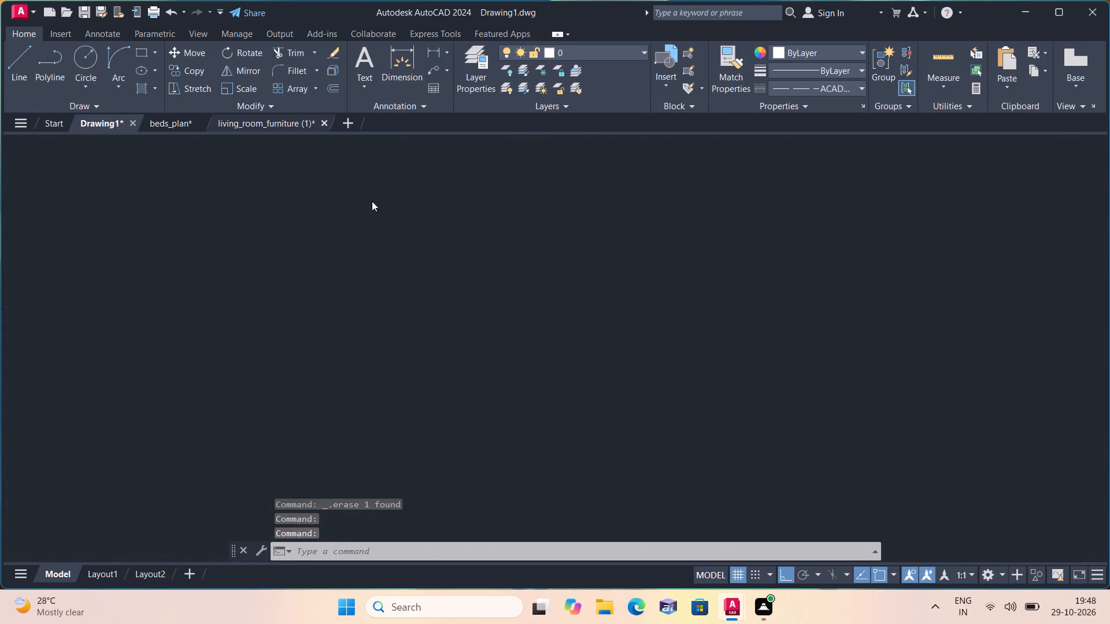
{"action": "left_click", "coordinate": [517, 330]}
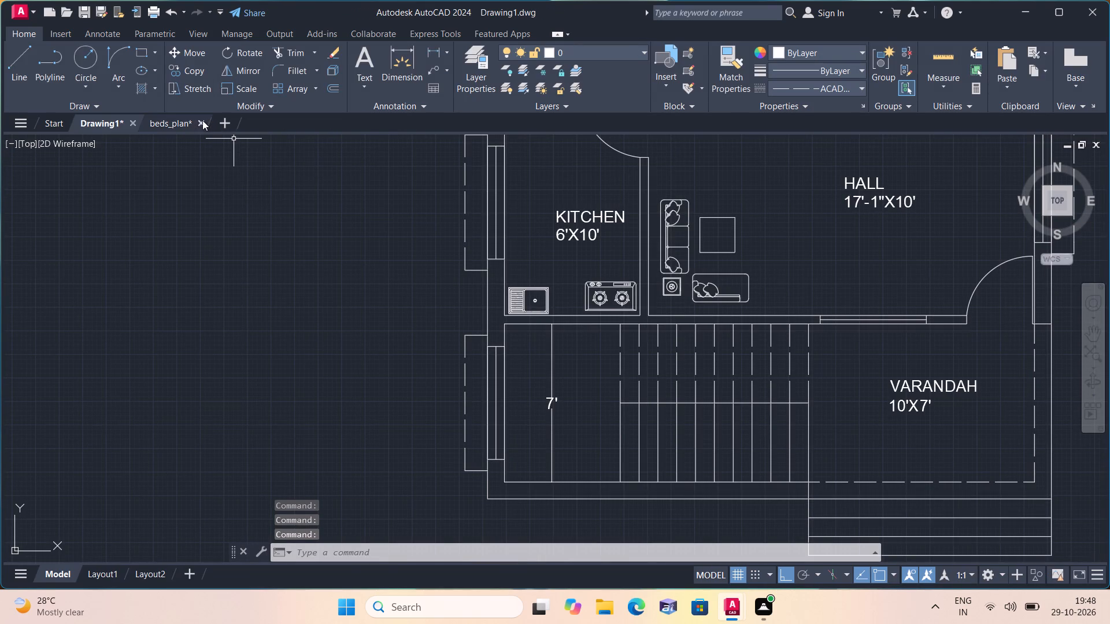
Close the beds_plan drawing, saving its changes.
{"action": "left_click", "coordinate": [202, 120]}
{"action": "left_click", "coordinate": [534, 330]}
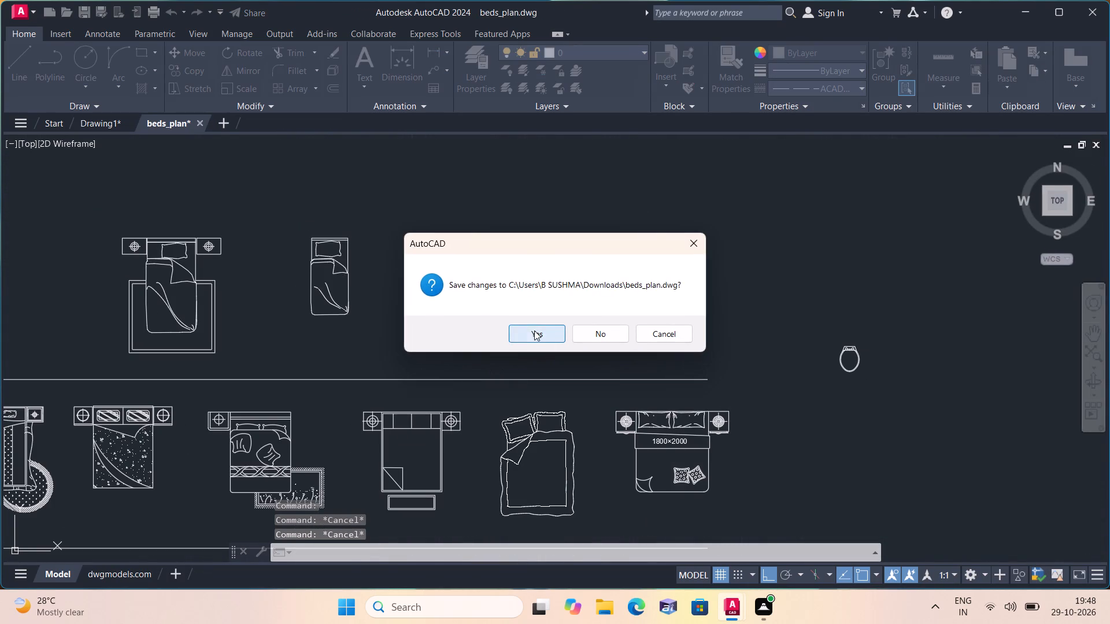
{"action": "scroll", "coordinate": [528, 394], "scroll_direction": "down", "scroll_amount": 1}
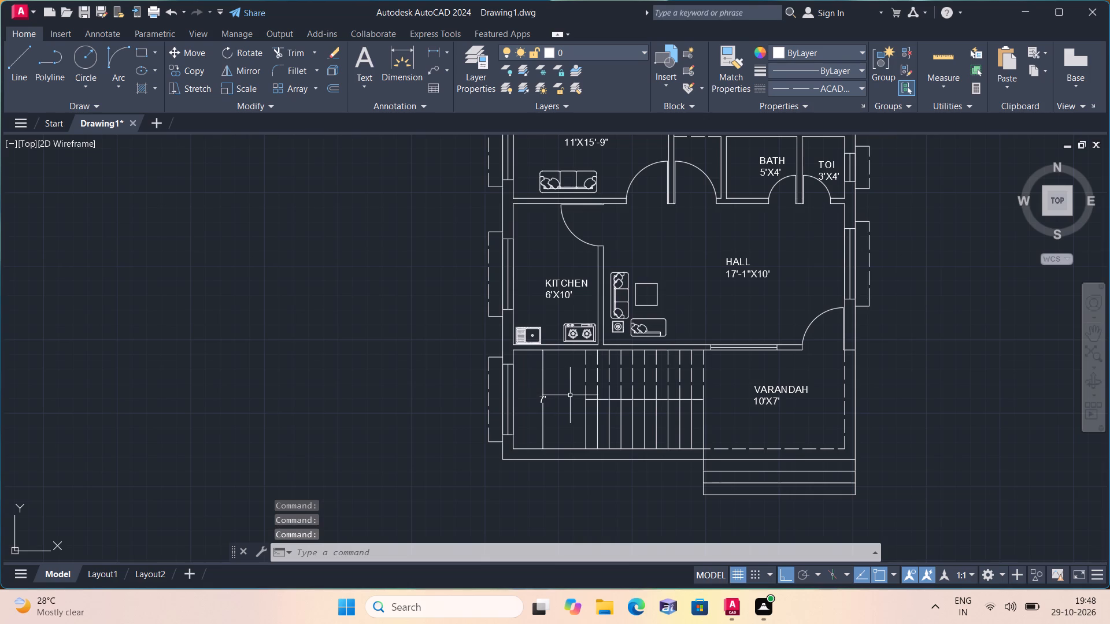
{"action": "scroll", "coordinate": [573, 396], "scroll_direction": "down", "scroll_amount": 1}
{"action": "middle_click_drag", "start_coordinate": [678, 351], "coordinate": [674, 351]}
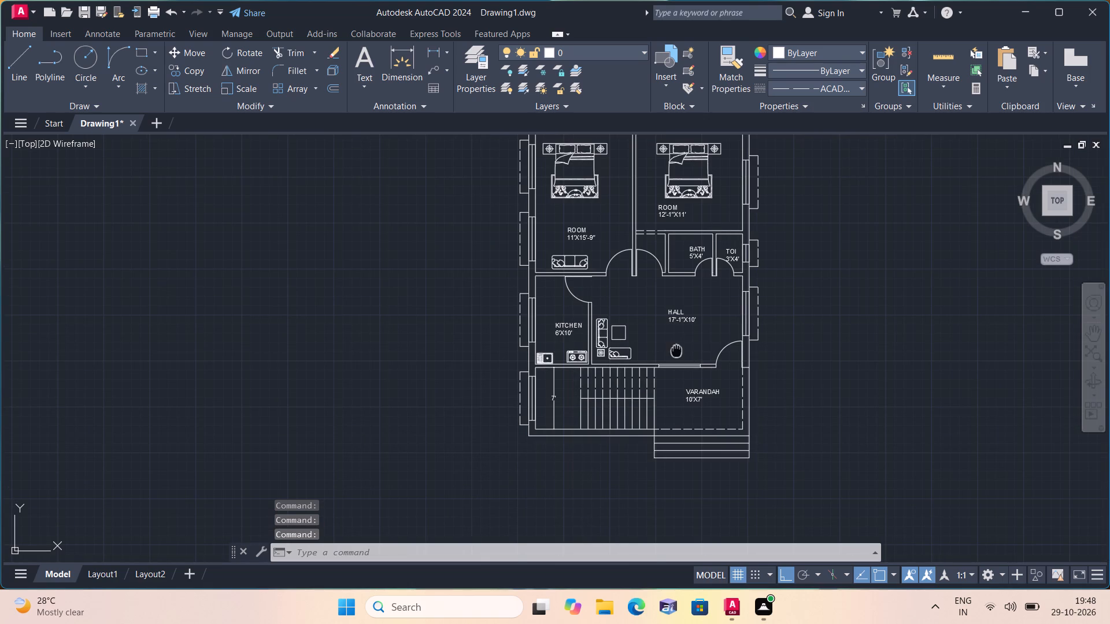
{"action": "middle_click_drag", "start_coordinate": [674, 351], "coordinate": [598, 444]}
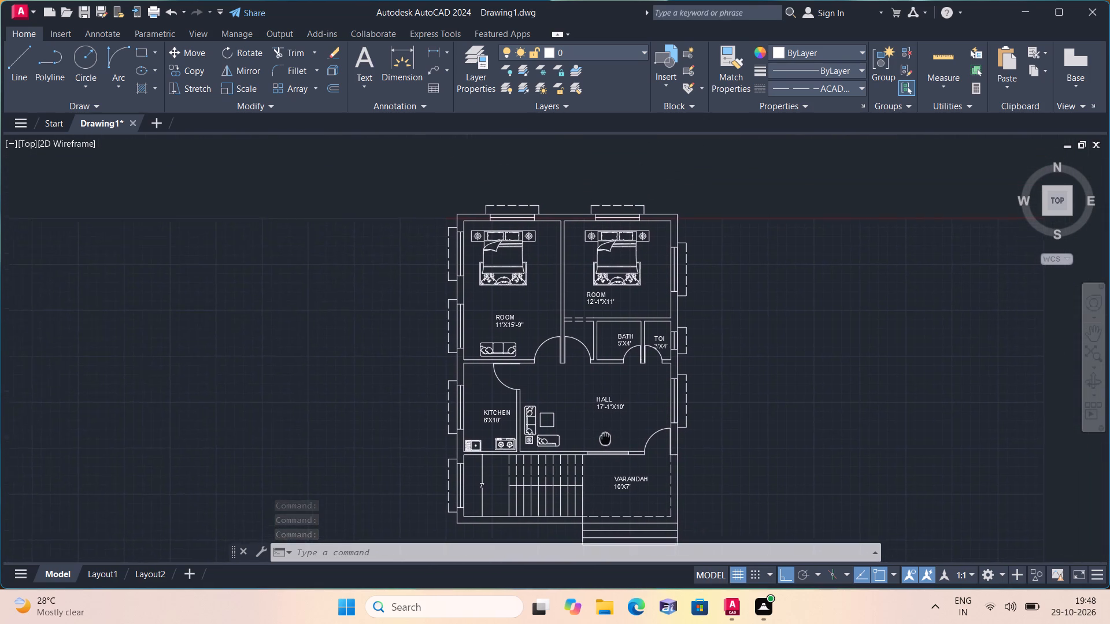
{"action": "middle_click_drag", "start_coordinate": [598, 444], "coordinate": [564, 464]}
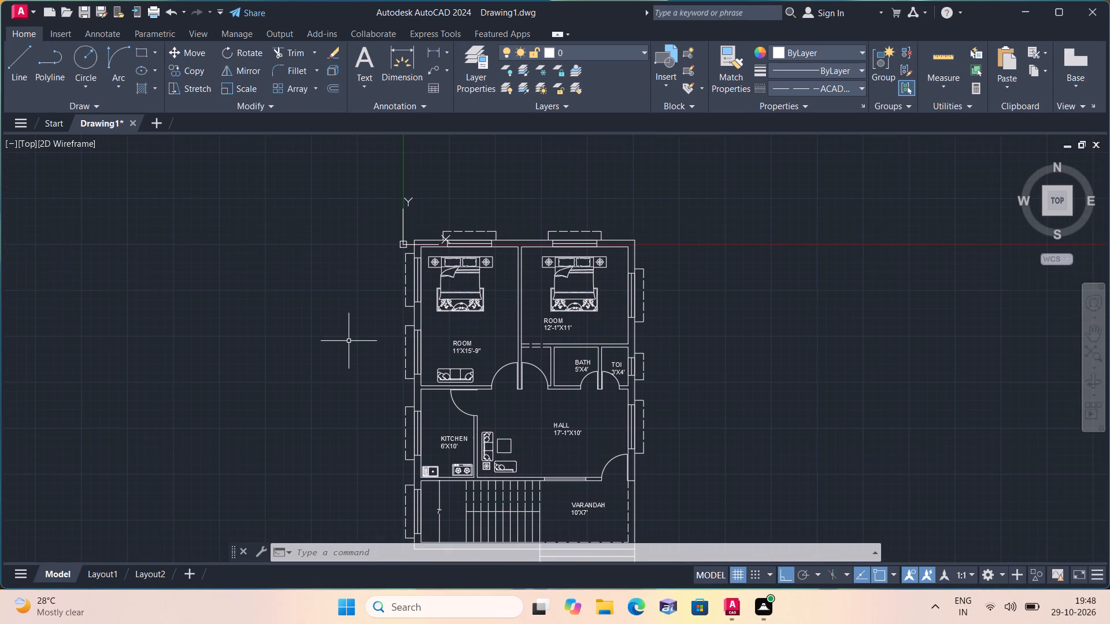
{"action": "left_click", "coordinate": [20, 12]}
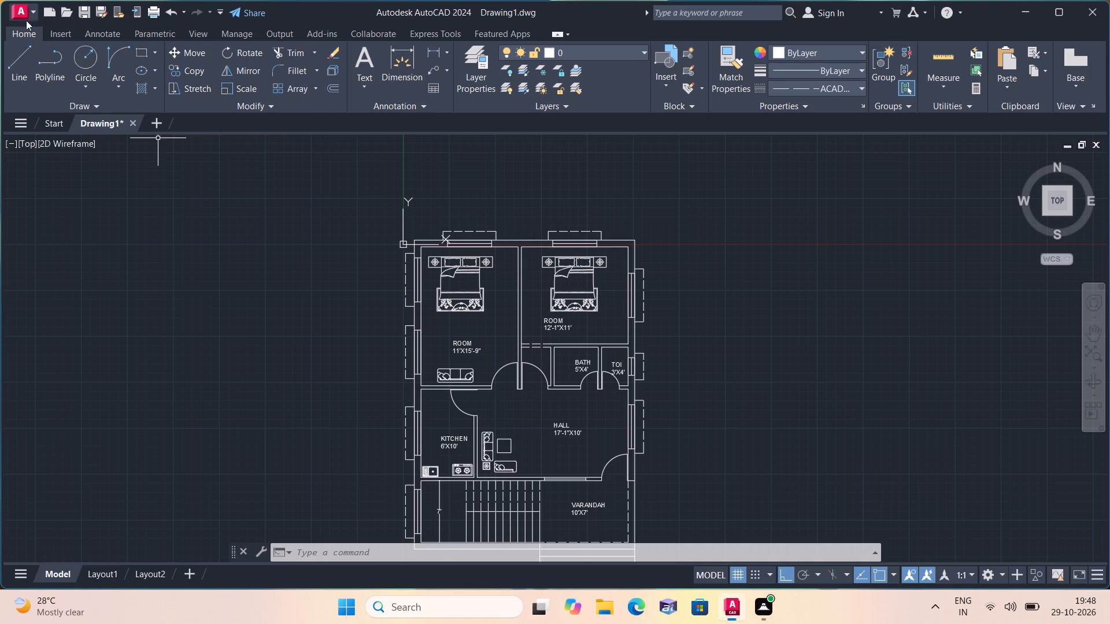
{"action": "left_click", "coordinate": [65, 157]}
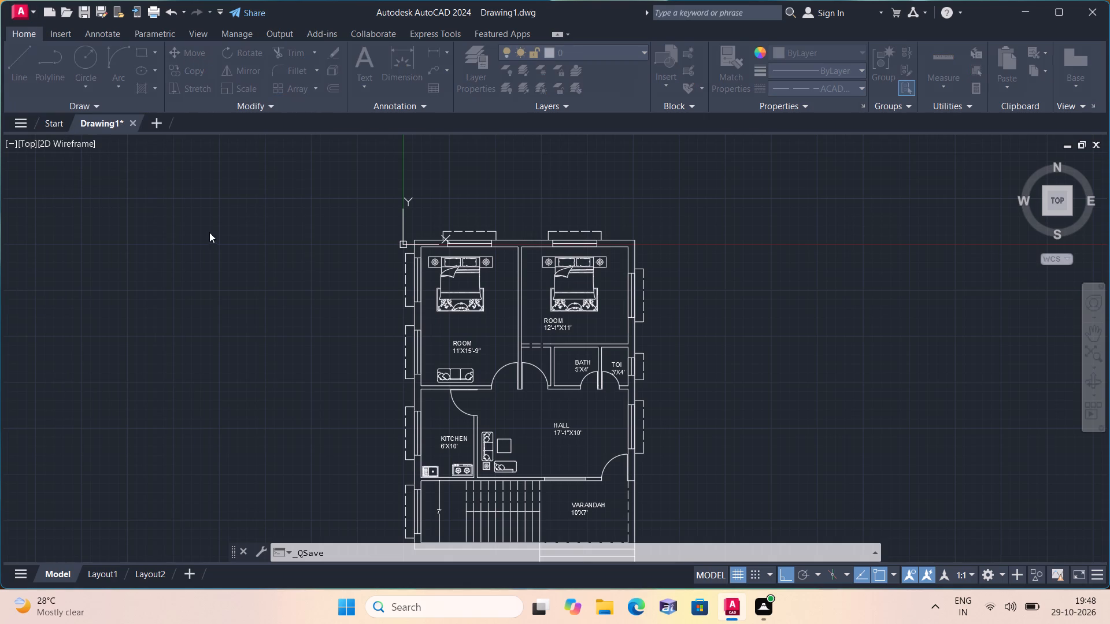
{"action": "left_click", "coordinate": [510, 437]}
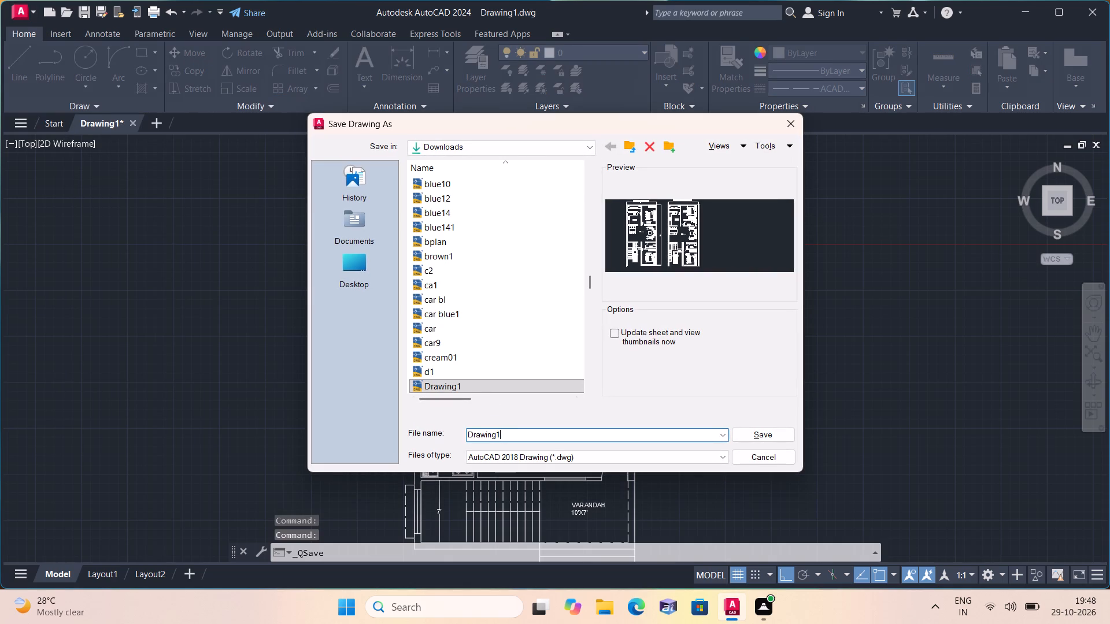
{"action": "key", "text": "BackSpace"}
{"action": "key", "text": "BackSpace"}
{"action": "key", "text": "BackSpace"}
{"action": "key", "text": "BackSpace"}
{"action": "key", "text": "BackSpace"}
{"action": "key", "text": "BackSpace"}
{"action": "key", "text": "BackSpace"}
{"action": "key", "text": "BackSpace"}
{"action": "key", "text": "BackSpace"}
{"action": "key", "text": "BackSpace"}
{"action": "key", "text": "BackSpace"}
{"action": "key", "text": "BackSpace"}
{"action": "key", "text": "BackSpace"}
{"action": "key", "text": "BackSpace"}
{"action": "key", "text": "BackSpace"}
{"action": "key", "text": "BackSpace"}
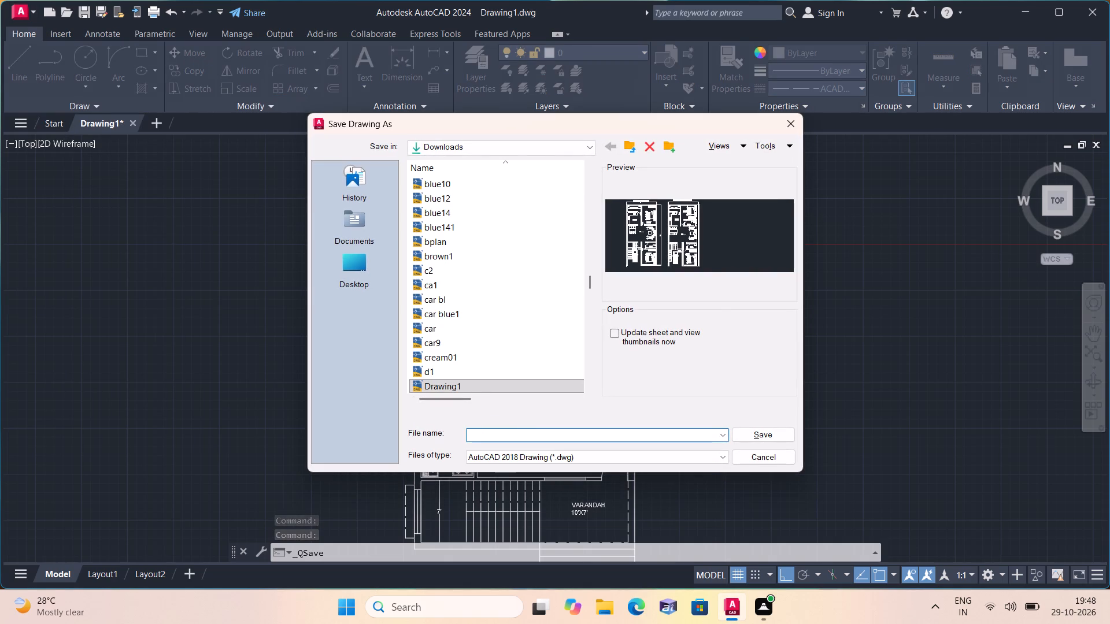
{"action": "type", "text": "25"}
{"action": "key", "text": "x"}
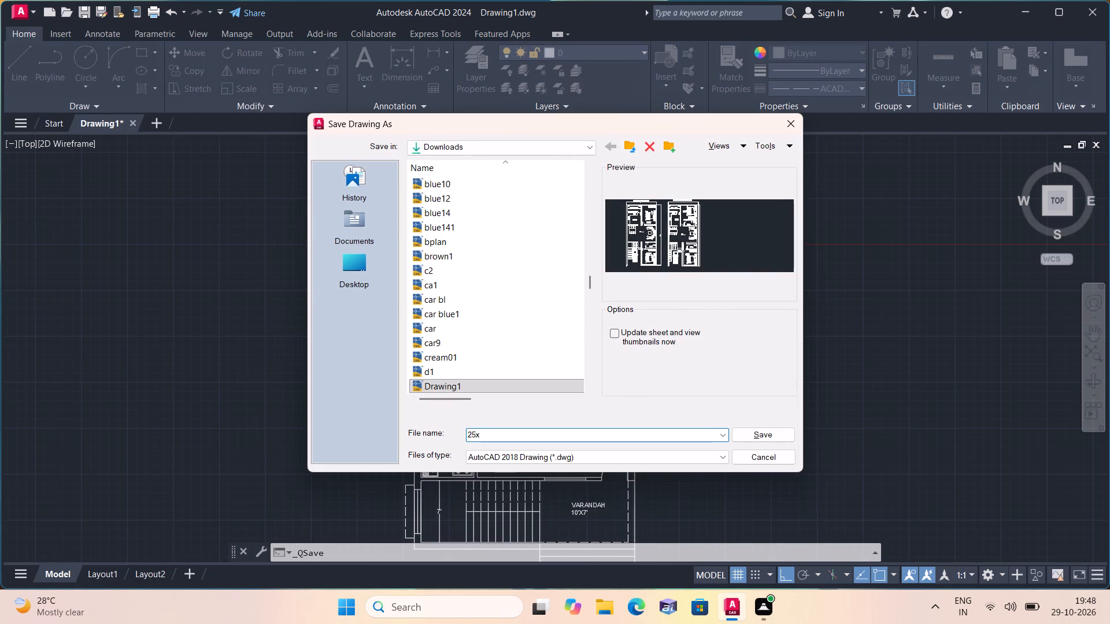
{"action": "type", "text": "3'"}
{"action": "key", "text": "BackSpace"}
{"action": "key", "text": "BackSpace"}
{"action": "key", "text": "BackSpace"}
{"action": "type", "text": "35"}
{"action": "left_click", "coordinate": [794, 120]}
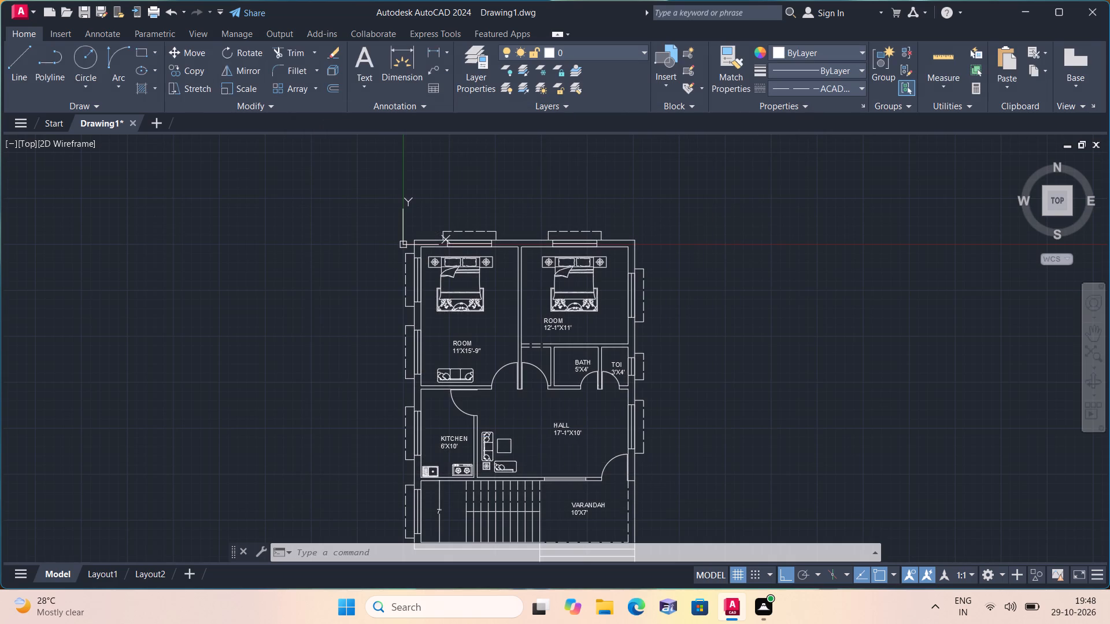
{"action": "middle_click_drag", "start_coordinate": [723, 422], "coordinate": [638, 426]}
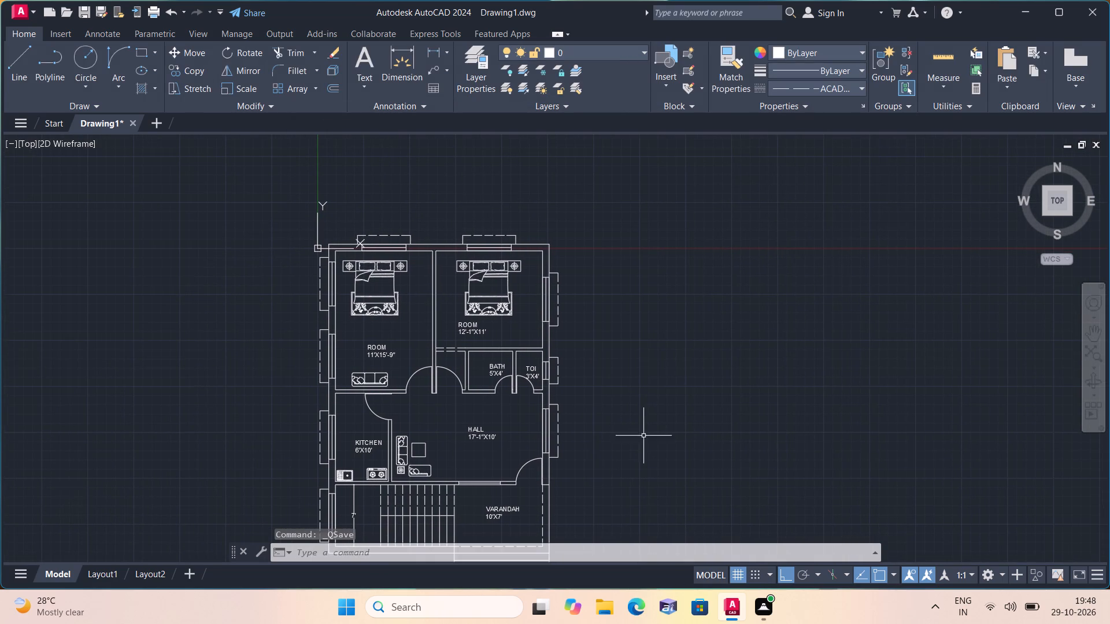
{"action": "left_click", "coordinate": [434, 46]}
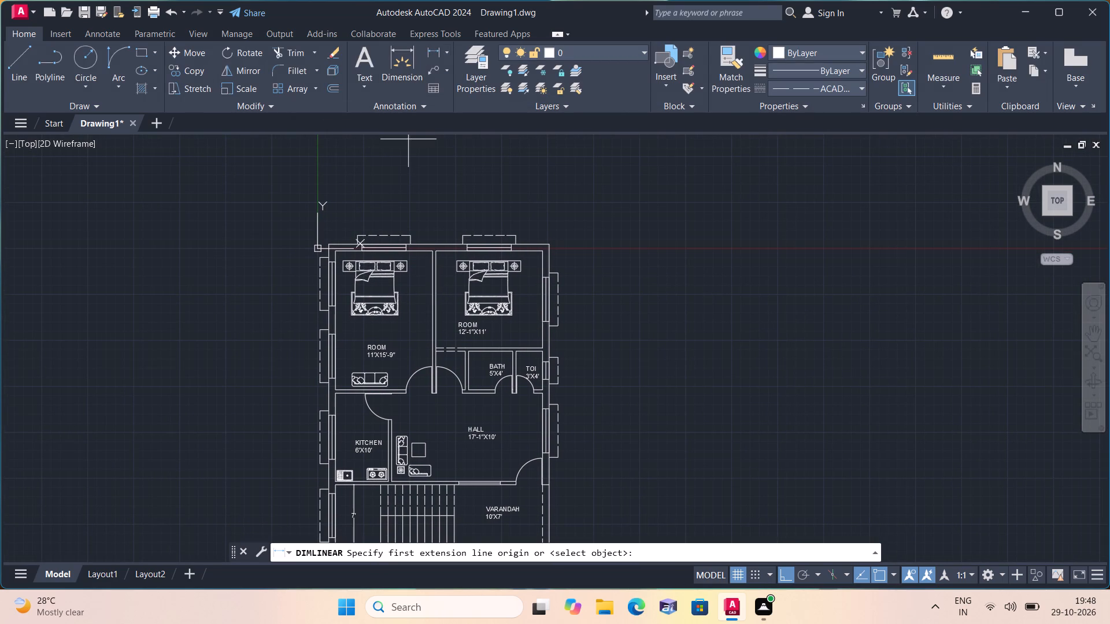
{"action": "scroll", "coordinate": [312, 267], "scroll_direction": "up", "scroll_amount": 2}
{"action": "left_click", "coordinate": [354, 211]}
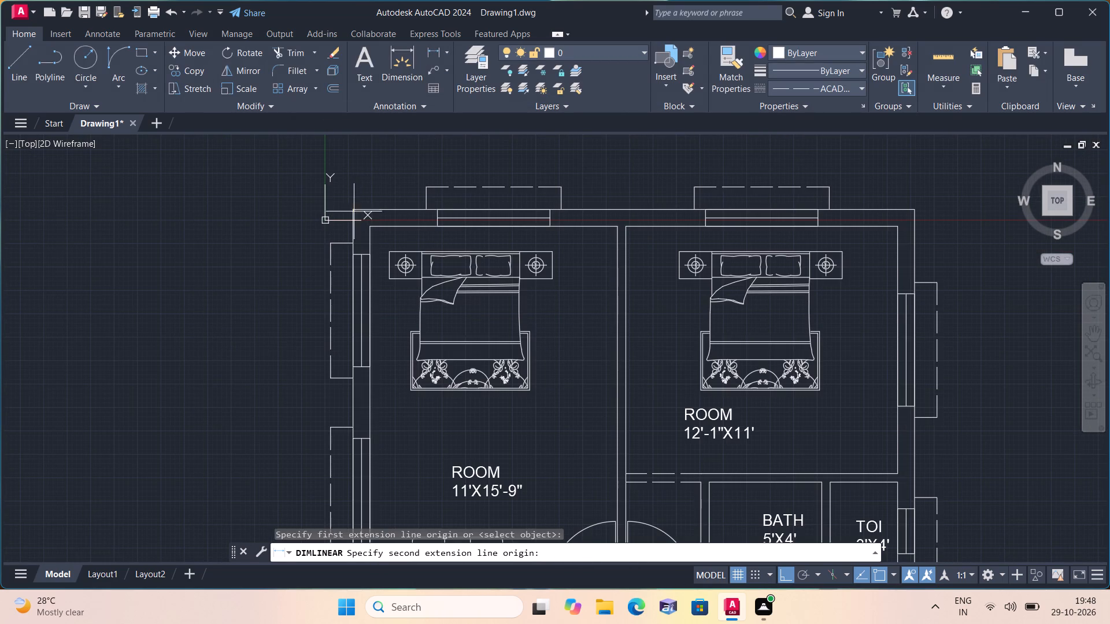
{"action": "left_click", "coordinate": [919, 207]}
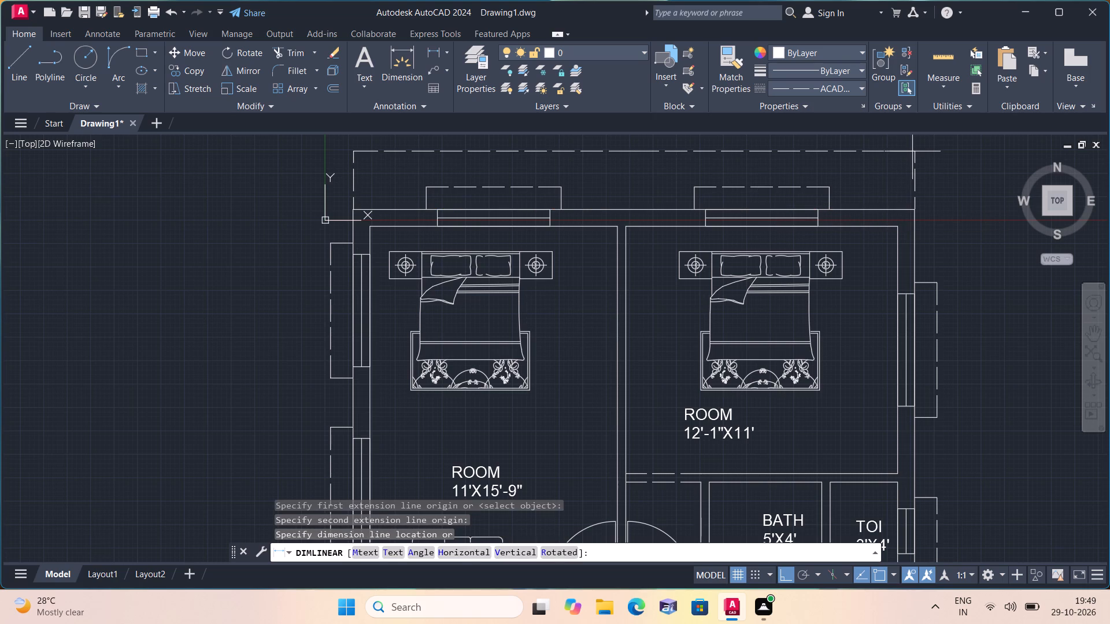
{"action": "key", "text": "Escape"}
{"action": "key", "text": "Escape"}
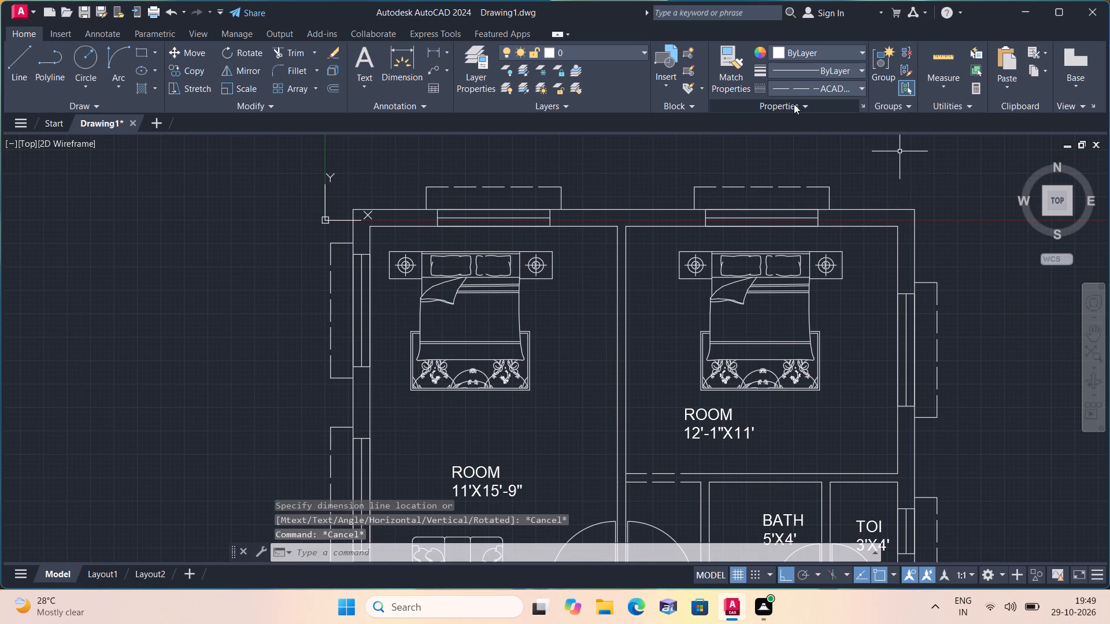
Set the current linetype to ByLayer and add a linear dimension for the plan's overall width above the top outer wall.
{"action": "left_click", "coordinate": [790, 90]}
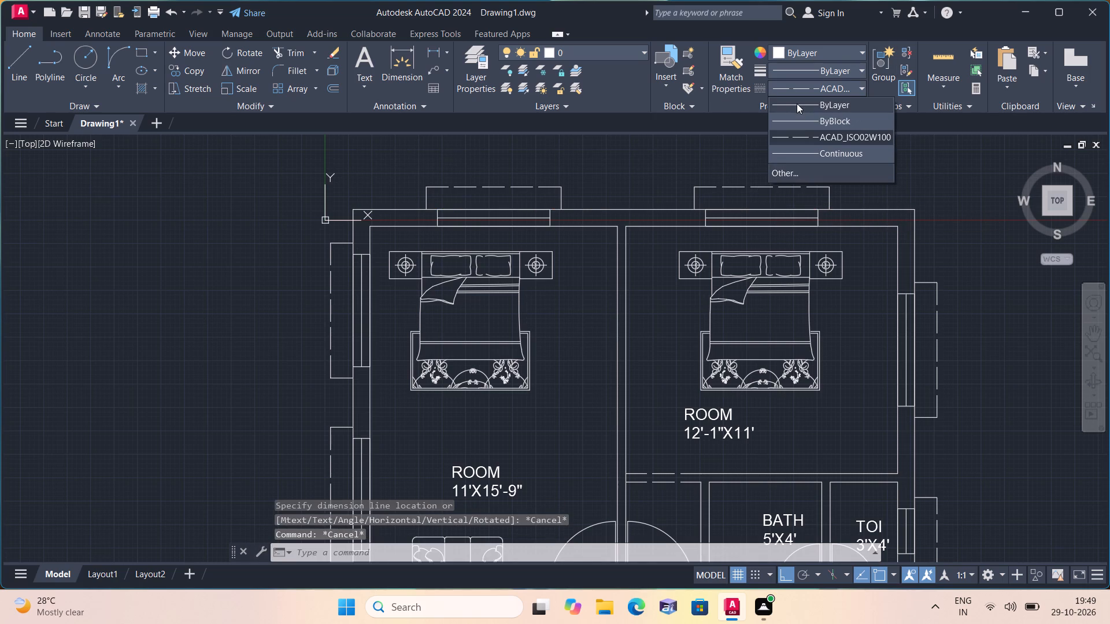
{"action": "left_click", "coordinate": [797, 103]}
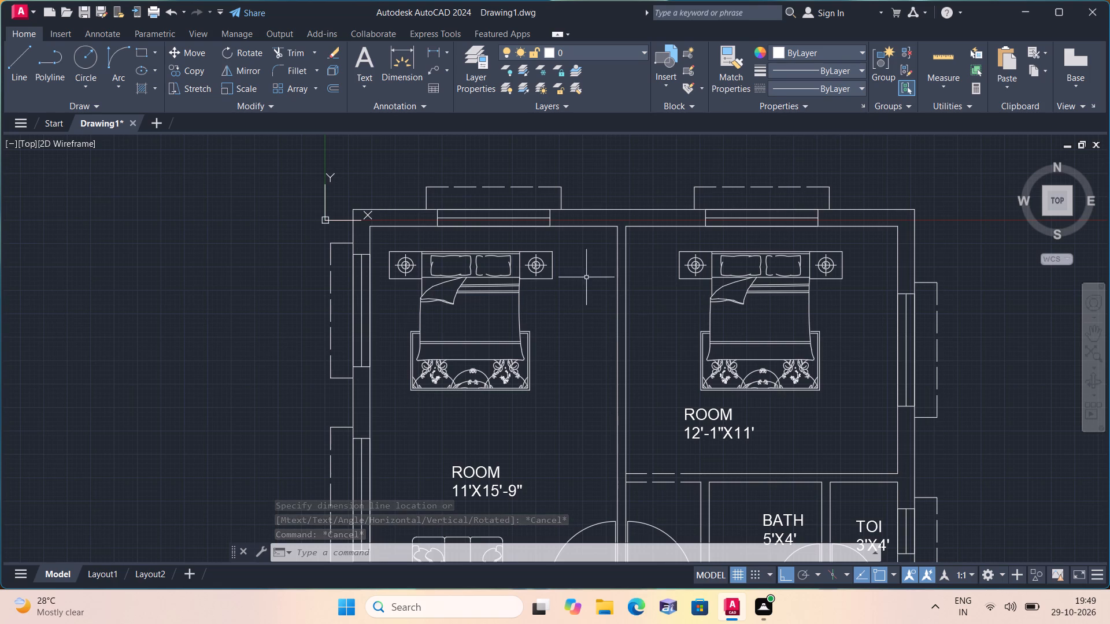
{"action": "left_click", "coordinate": [445, 52]}
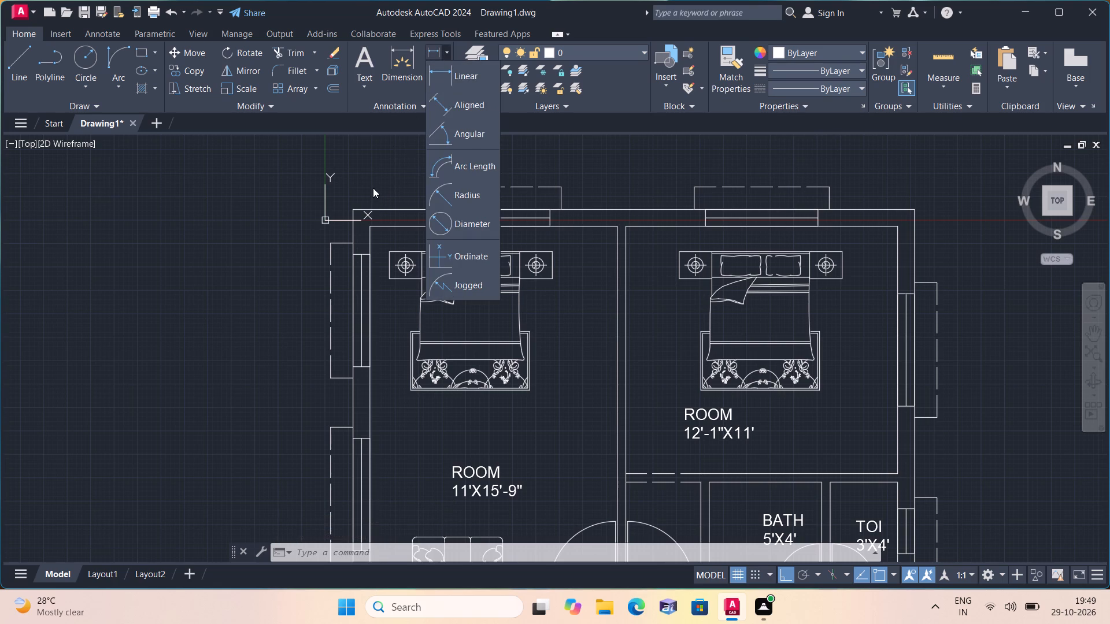
{"action": "left_click", "coordinate": [464, 79]}
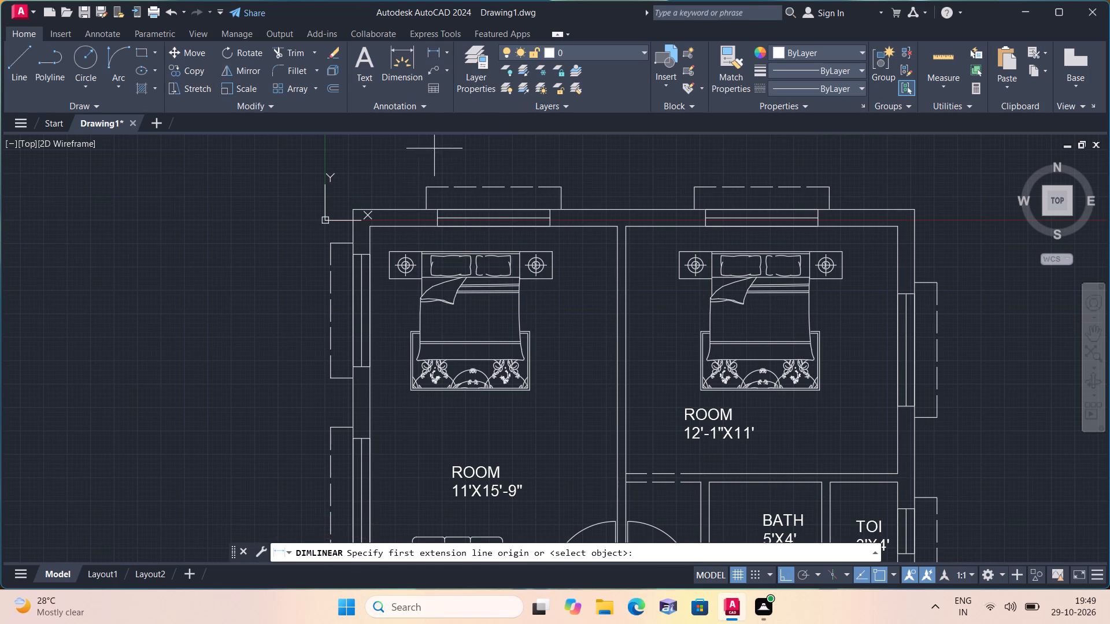
{"action": "left_click", "coordinate": [354, 208]}
{"action": "left_click", "coordinate": [918, 209]}
{"action": "left_click", "coordinate": [894, 151]}
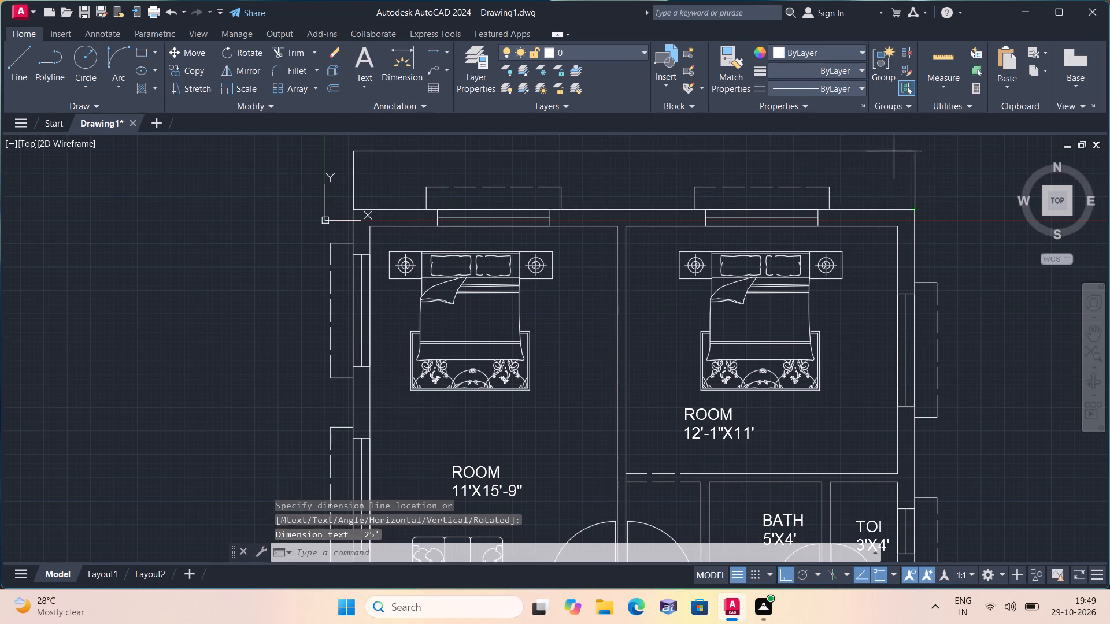
Add a linear dimension for the plan's overall depth outside the right outer wall, from its top corner to the VARANDAH's lower corner.
{"action": "key", "text": "space"}
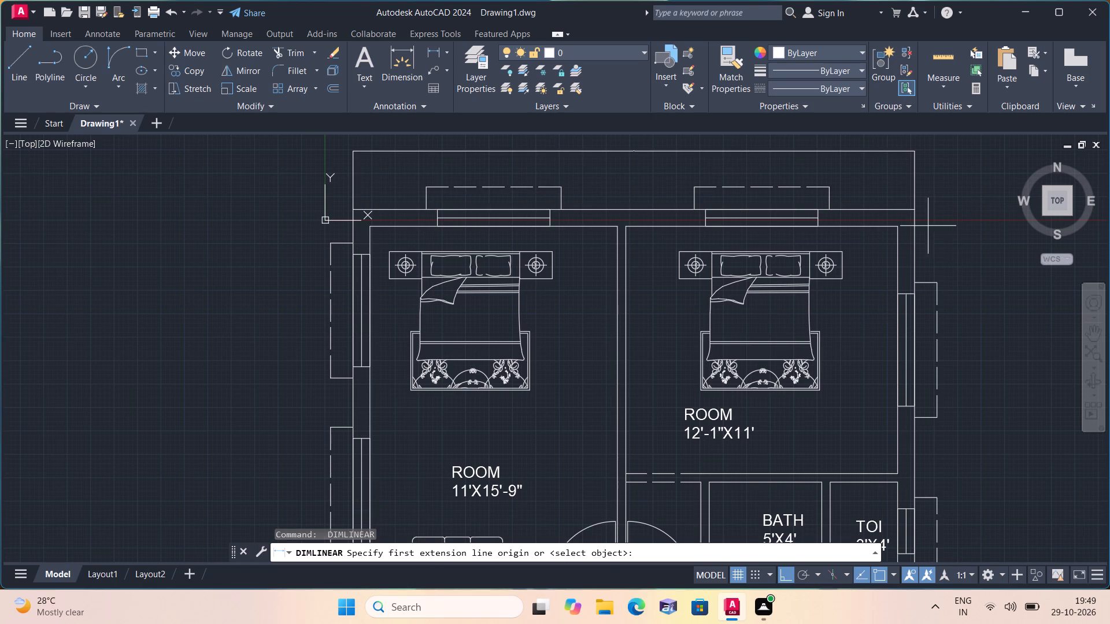
{"action": "left_click", "coordinate": [917, 210]}
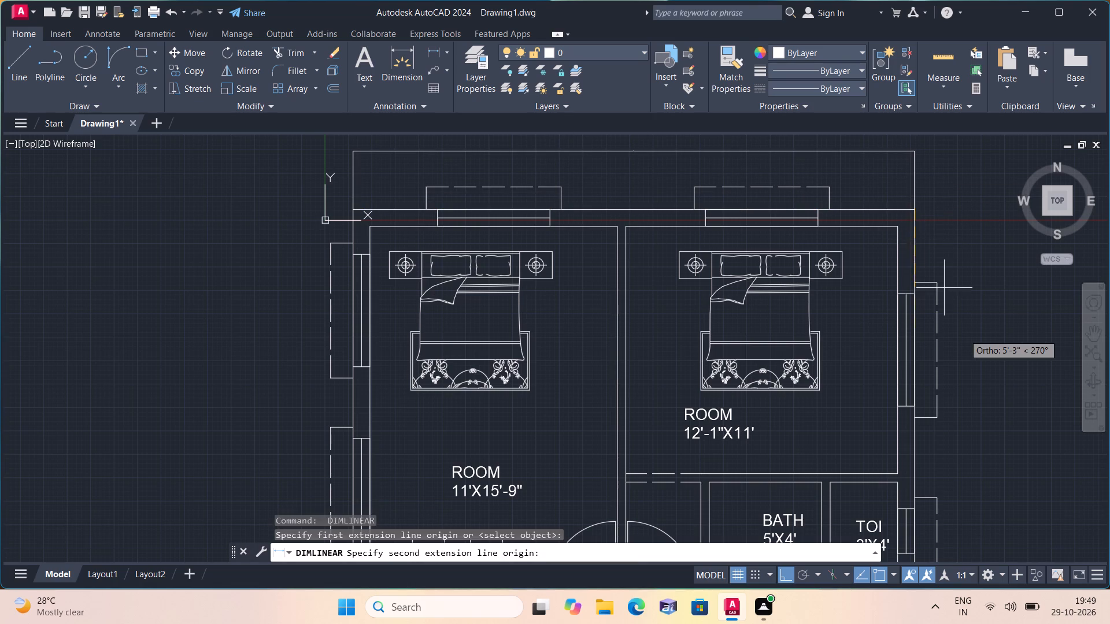
{"action": "middle_click_drag", "start_coordinate": [964, 346], "coordinate": [766, 281]}
{"action": "middle_click_drag", "start_coordinate": [789, 438], "coordinate": [745, 255]}
{"action": "scroll", "coordinate": [766, 391], "scroll_direction": "down", "scroll_amount": 1}
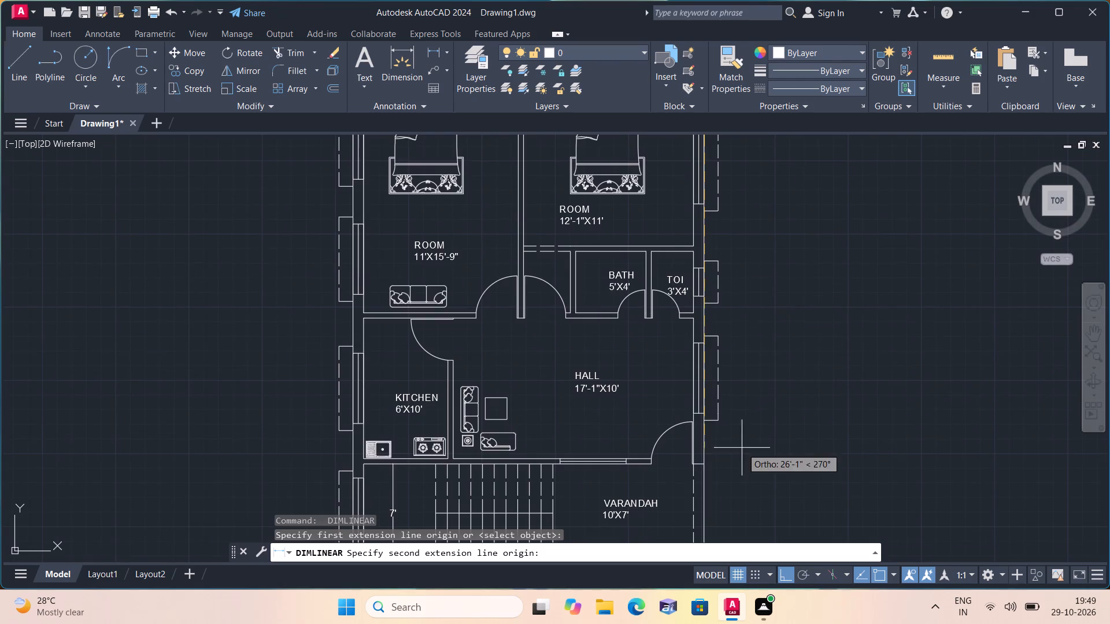
{"action": "scroll", "coordinate": [742, 459], "scroll_direction": "down", "scroll_amount": 1}
{"action": "middle_click_drag", "start_coordinate": [737, 458], "coordinate": [711, 348]}
{"action": "scroll", "coordinate": [719, 441], "scroll_direction": "up", "scroll_amount": 1}
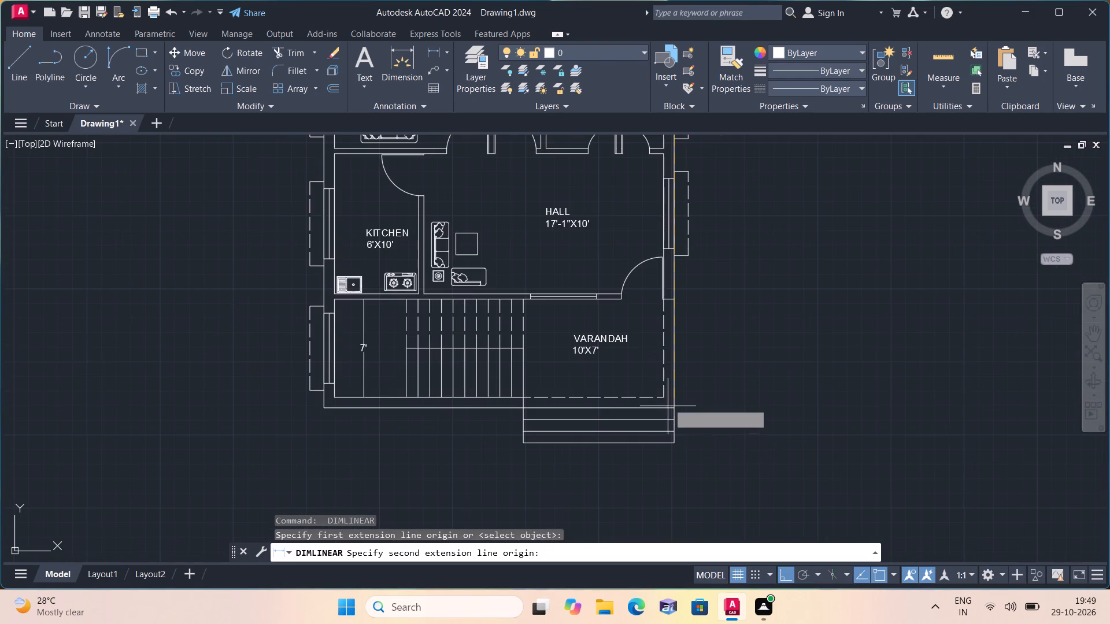
{"action": "left_click", "coordinate": [675, 405]}
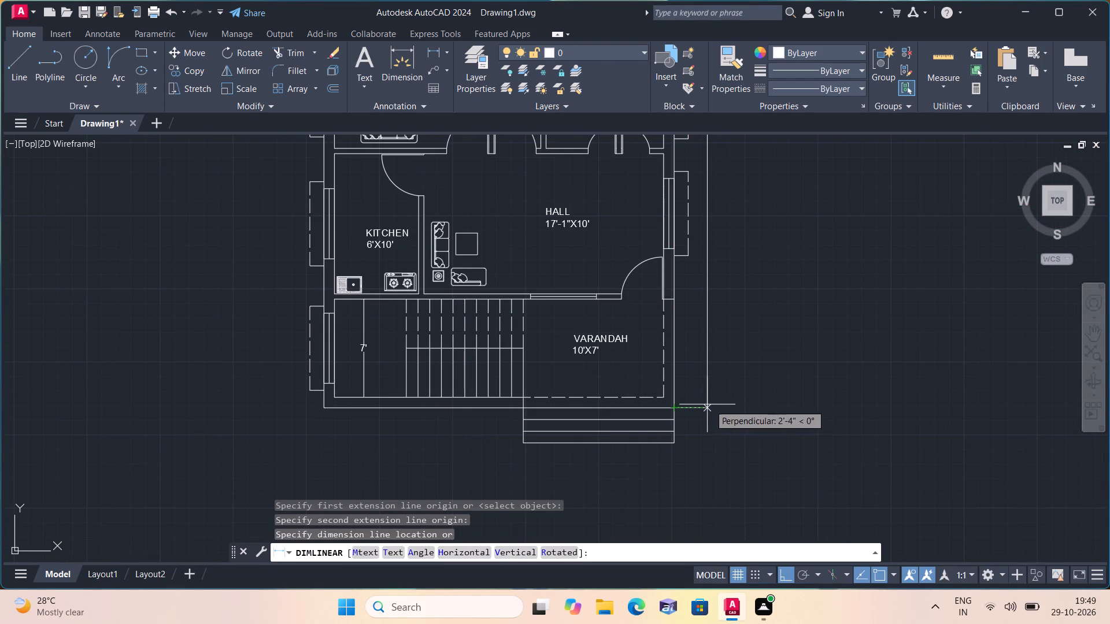
{"action": "left_click", "coordinate": [723, 402]}
Select the overall depth dimension with all similar dimensions and set their text height to 6".
{"action": "scroll", "coordinate": [726, 399], "scroll_direction": "up", "scroll_amount": 1}
{"action": "left_click_drag", "start_coordinate": [750, 415], "coordinate": [746, 404]}
{"action": "left_click", "coordinate": [707, 347]}
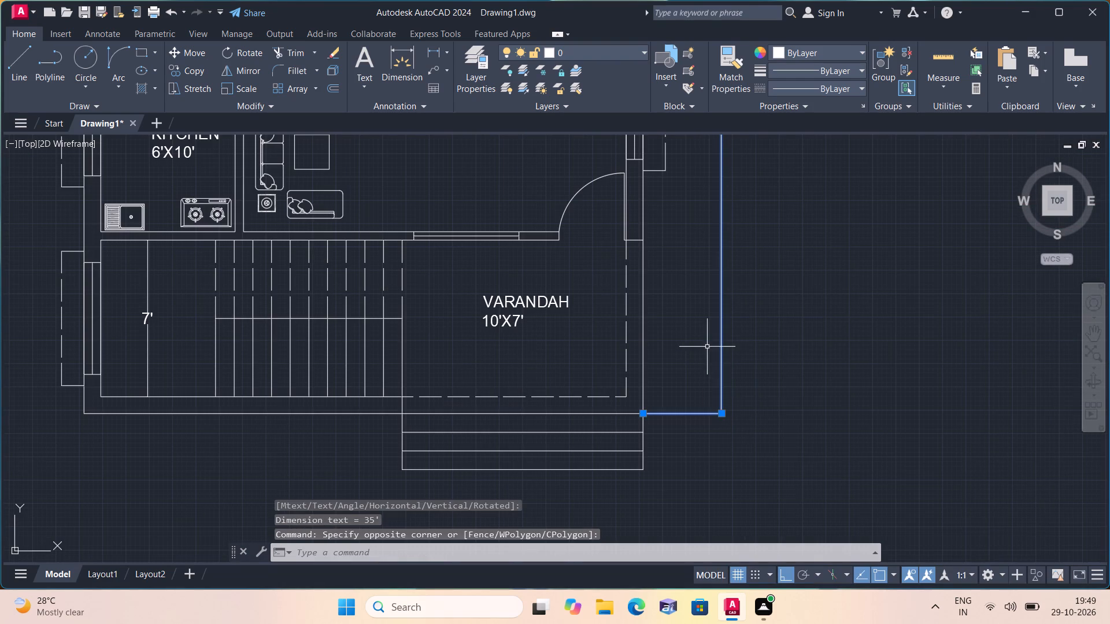
{"action": "right_click", "coordinate": [707, 346]}
{"action": "left_click", "coordinate": [730, 452]}
{"action": "right_click", "coordinate": [731, 450]}
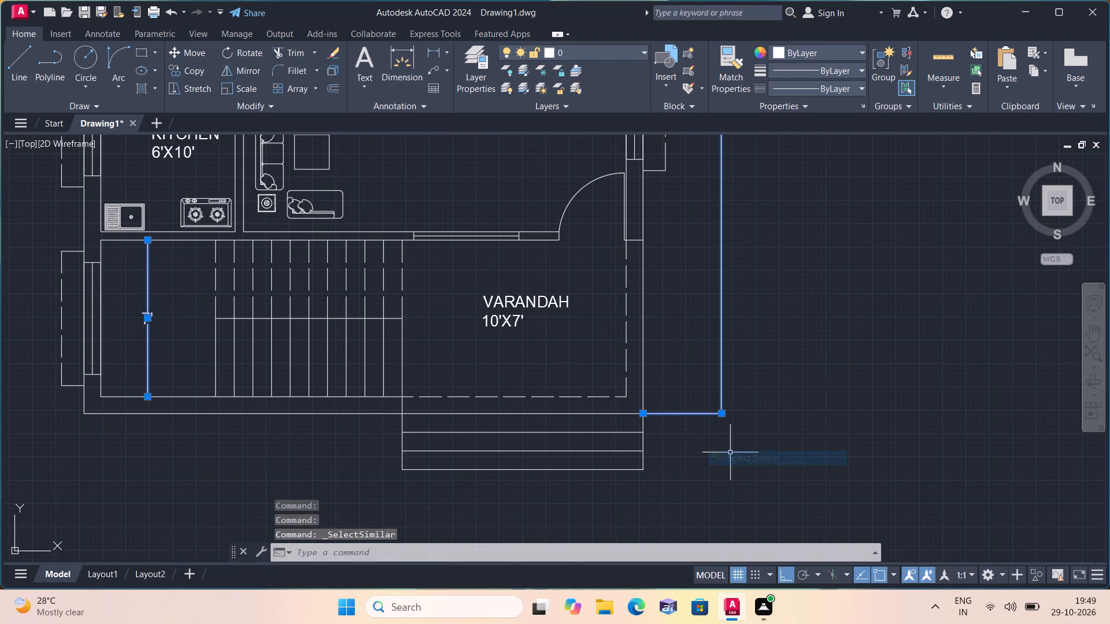
{"action": "left_click", "coordinate": [775, 422]}
{"action": "scroll", "coordinate": [57, 322], "scroll_direction": "down", "scroll_amount": 2}
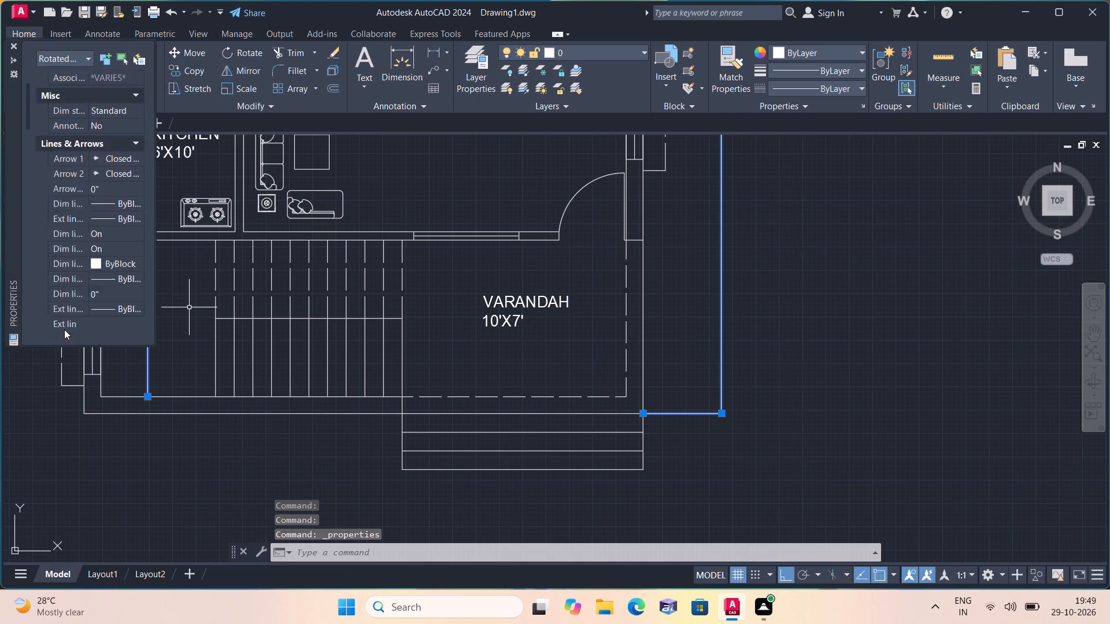
{"action": "scroll", "coordinate": [64, 329], "scroll_direction": "down", "scroll_amount": 2}
{"action": "scroll", "coordinate": [99, 281], "scroll_direction": "down", "scroll_amount": 2}
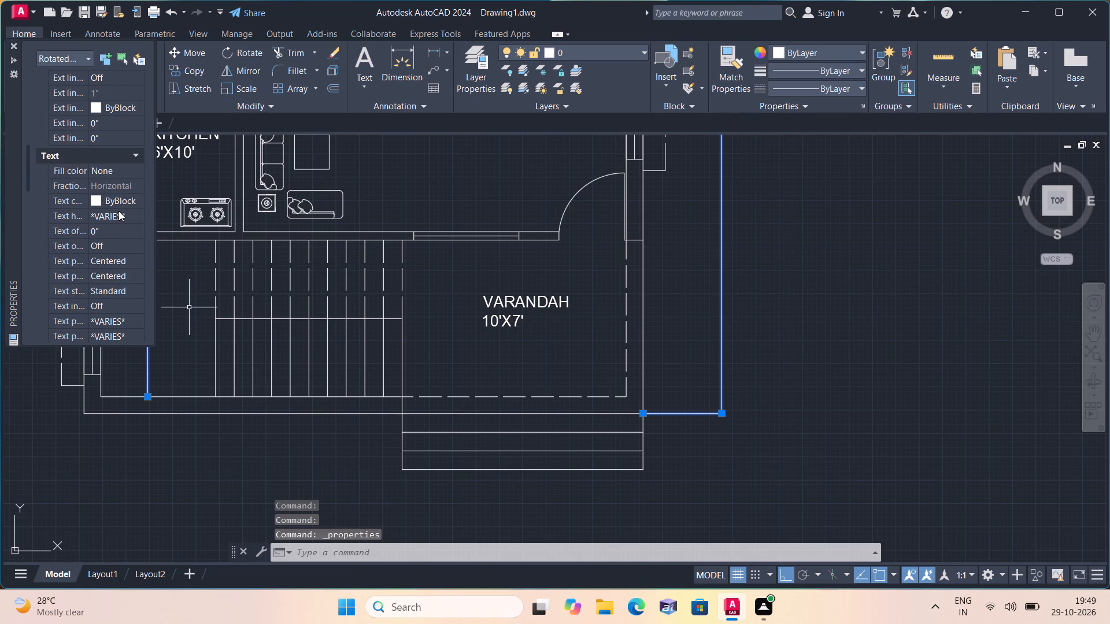
{"action": "left_click", "coordinate": [119, 211]}
{"action": "key", "text": "BackSpace"}
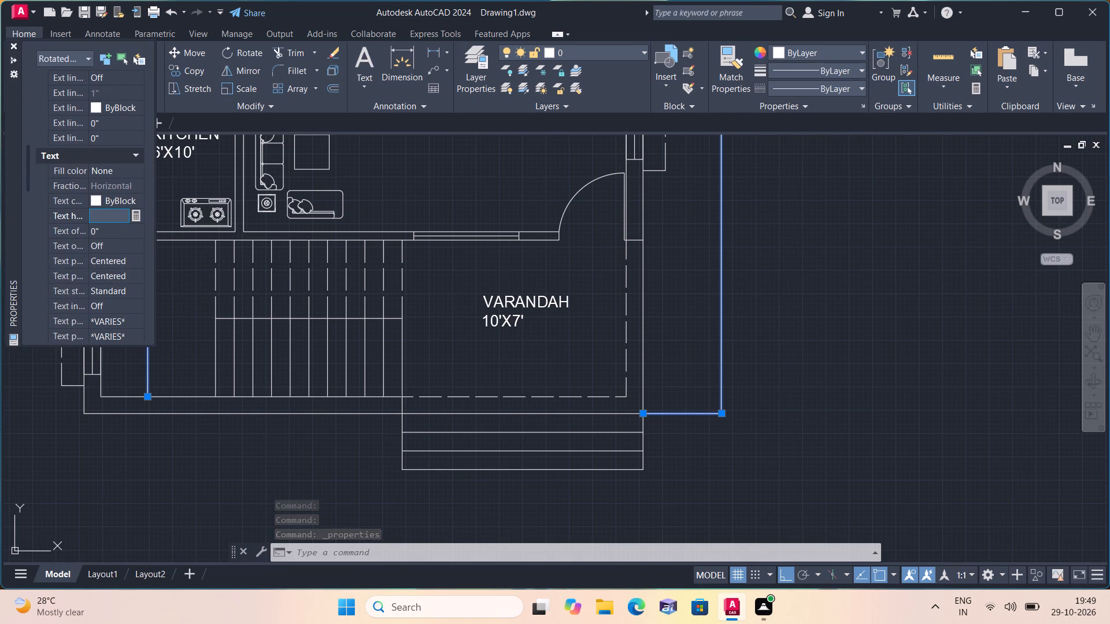
{"action": "type", "text": "6\""}
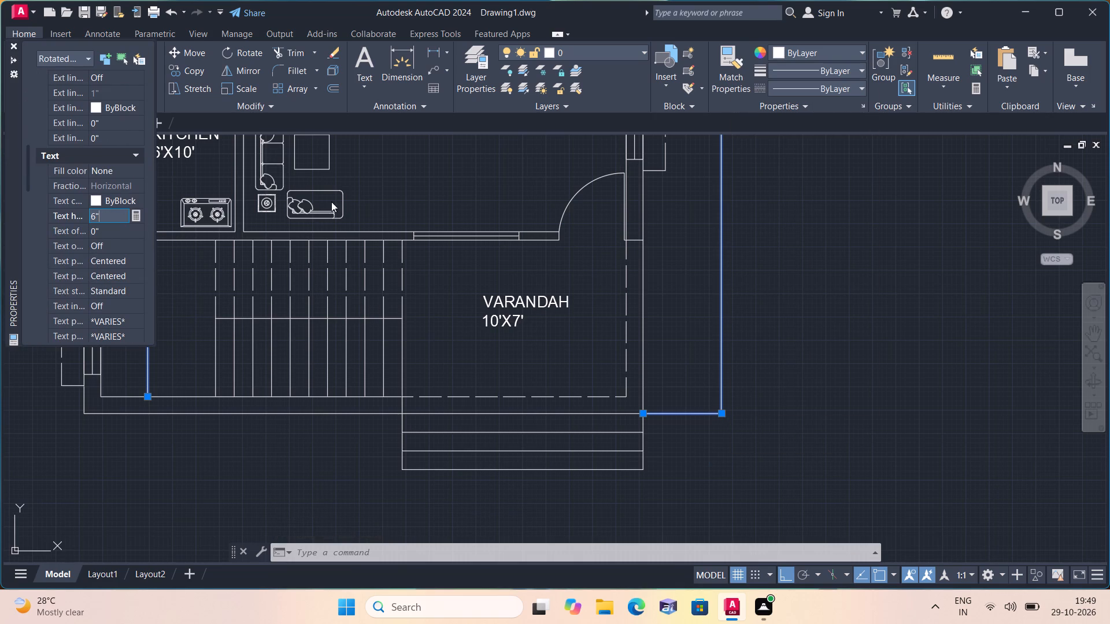
{"action": "left_click", "coordinate": [353, 189]}
{"action": "left_click", "coordinate": [12, 45]}
{"action": "key", "text": "Escape"}
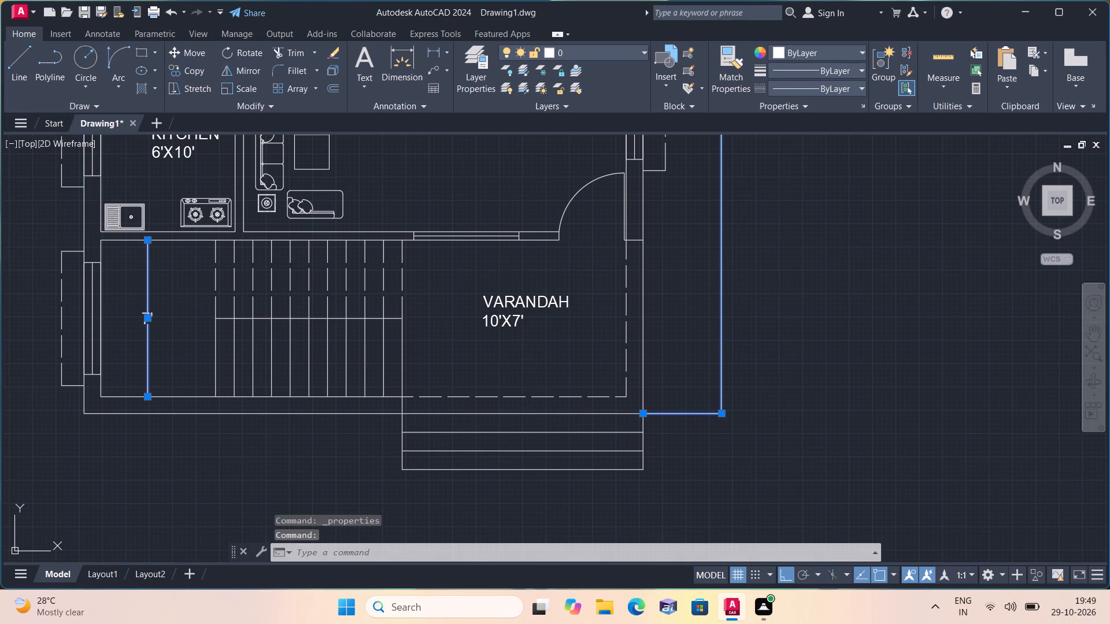
Save the drawing in the Downloads folder under the file name 2535.
{"action": "middle_click_drag", "start_coordinate": [105, 169], "coordinate": [197, 424]}
{"action": "scroll", "coordinate": [197, 426], "scroll_direction": "down", "scroll_amount": 1}
{"action": "scroll", "coordinate": [505, 352], "scroll_direction": "up", "scroll_amount": 1}
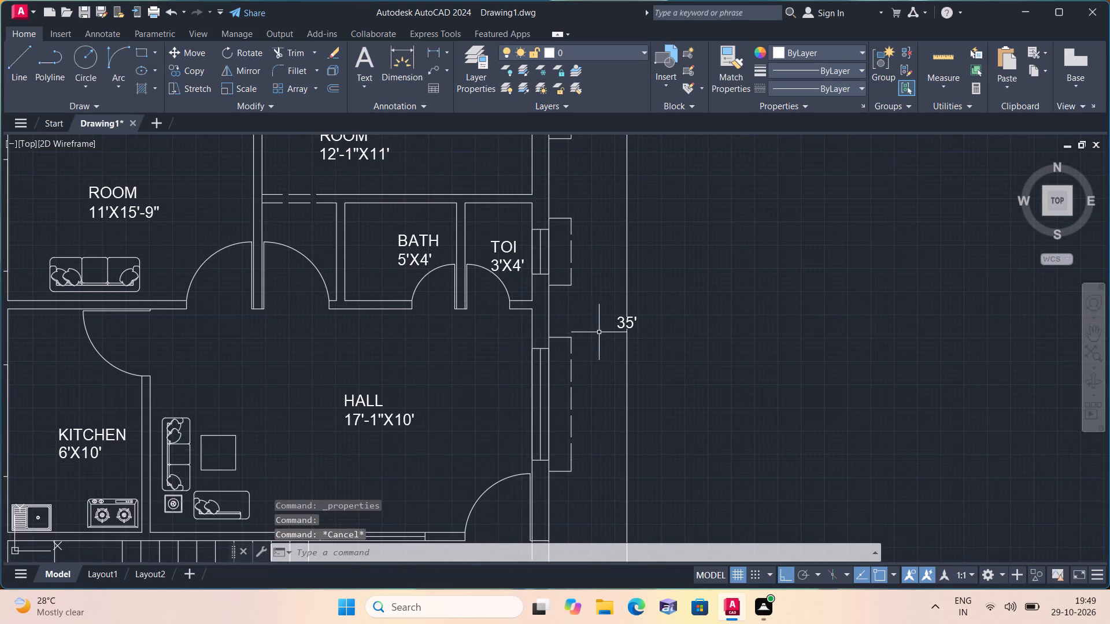
{"action": "middle_click_drag", "start_coordinate": [600, 296], "coordinate": [629, 465]}
{"action": "scroll", "coordinate": [599, 296], "scroll_direction": "down", "scroll_amount": 1}
{"action": "left_click", "coordinate": [13, 16]}
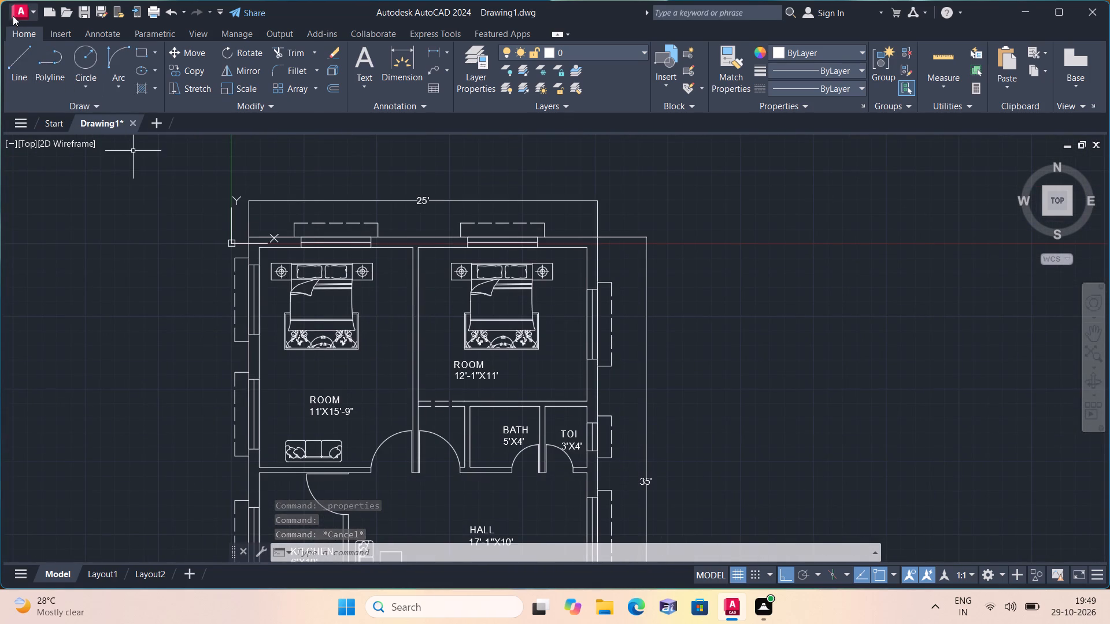
{"action": "left_click", "coordinate": [64, 158]}
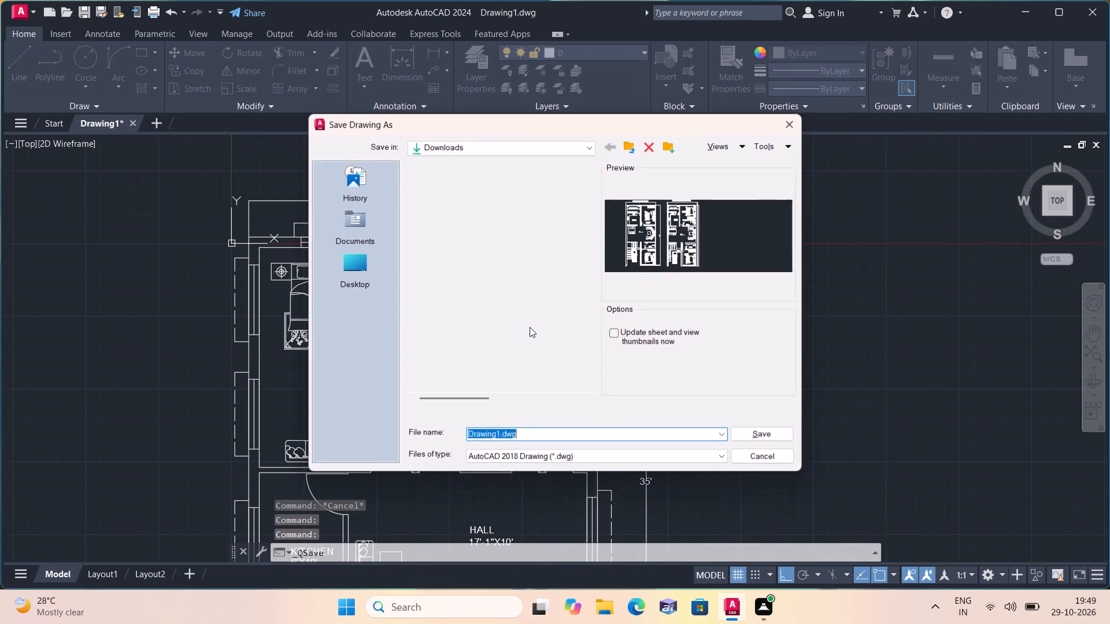
{"action": "left_click", "coordinate": [519, 430]}
{"action": "key", "text": "BackSpace"}
{"action": "key", "text": "BackSpace"}
{"action": "key", "text": "BackSpace"}
{"action": "key", "text": "BackSpace"}
{"action": "key", "text": "BackSpace"}
{"action": "key", "text": "BackSpace"}
{"action": "key", "text": "BackSpace"}
{"action": "key", "text": "BackSpace"}
{"action": "key", "text": "BackSpace"}
{"action": "key", "text": "BackSpace"}
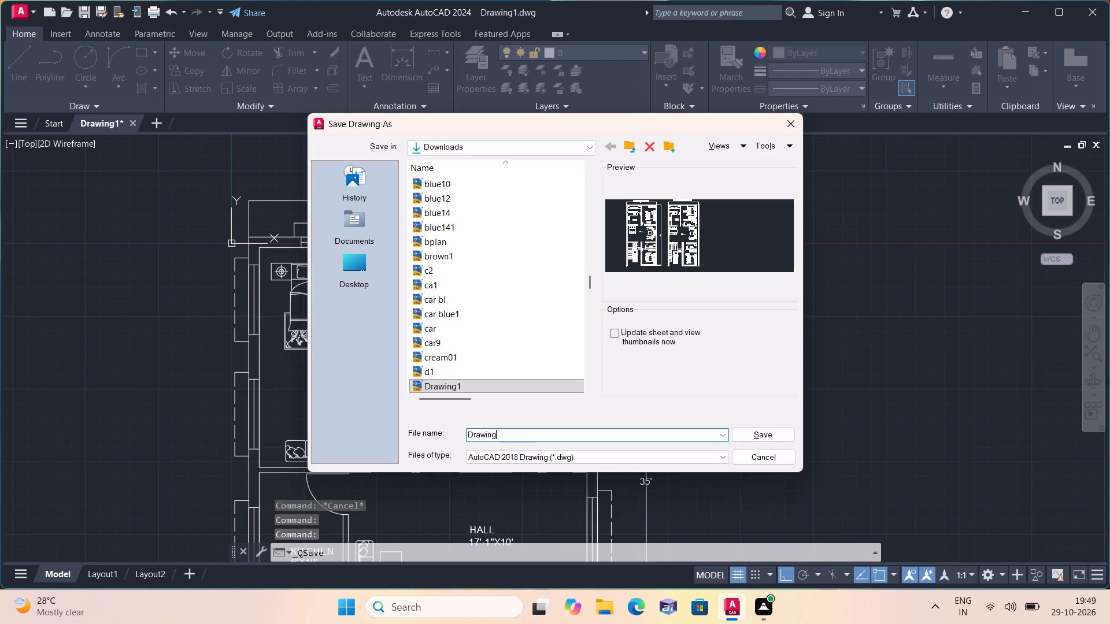
{"action": "type", "text": "25"}
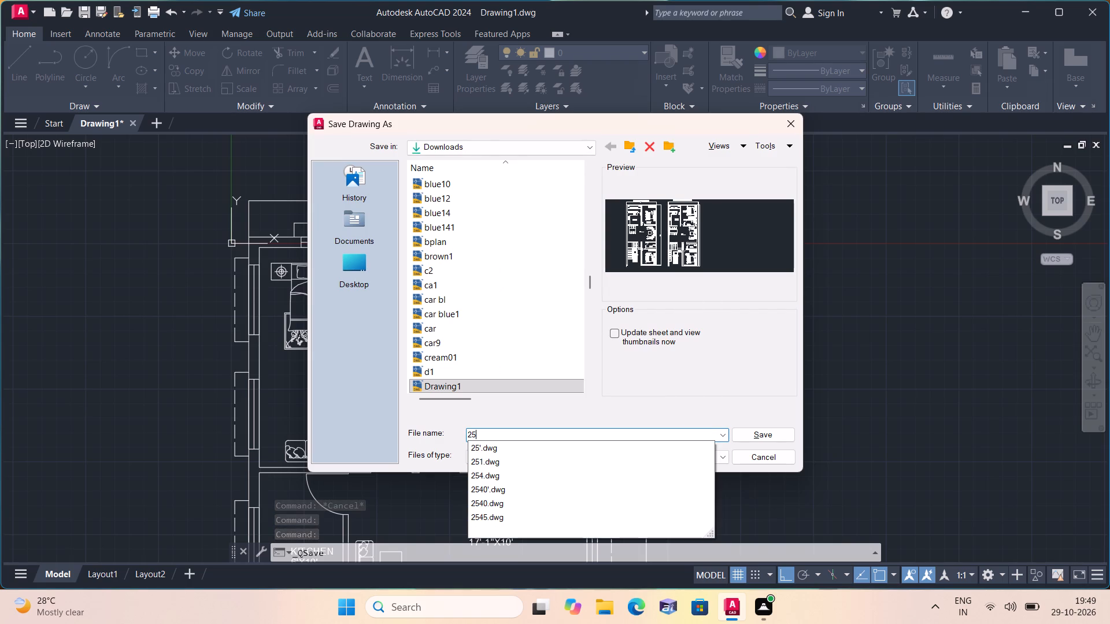
{"action": "type", "text": "35"}
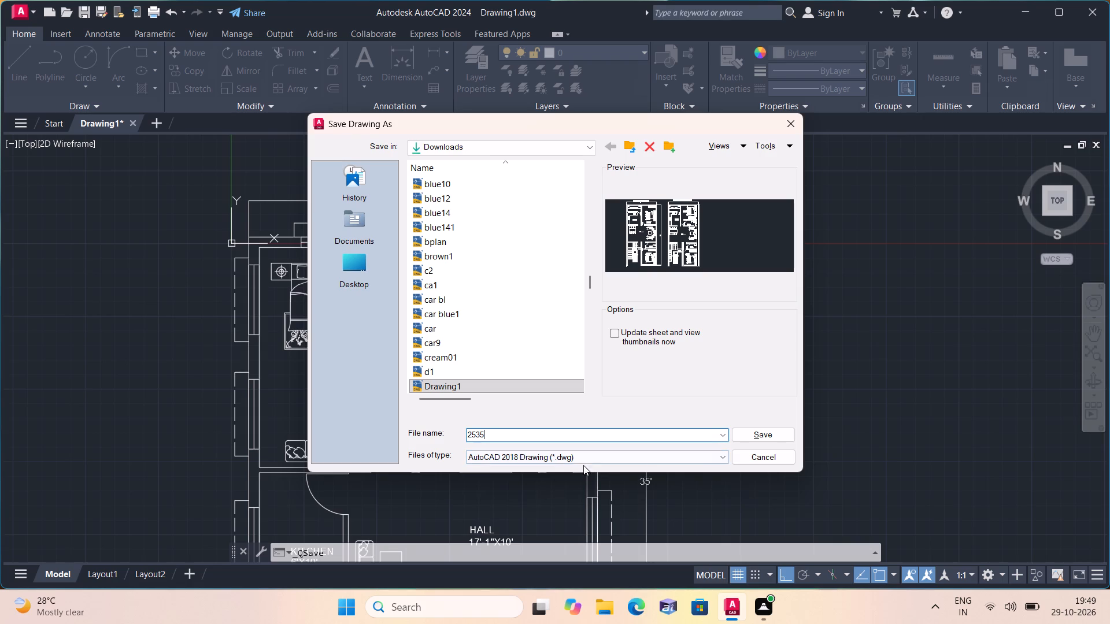
{"action": "left_click", "coordinate": [767, 432]}
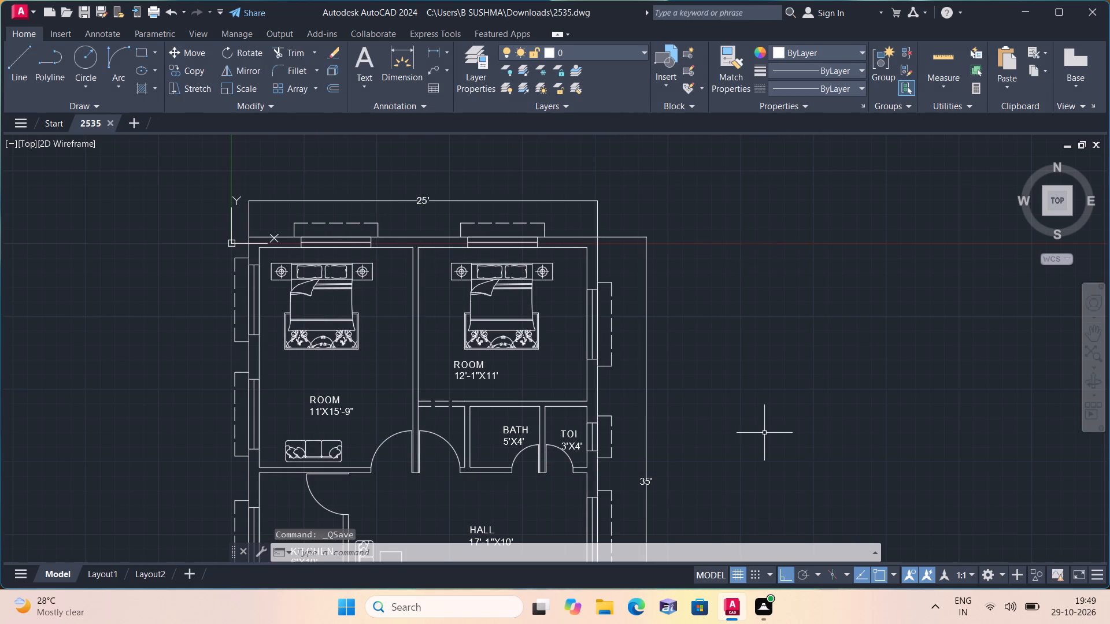
Start a plot of the model with the DWG To PDF.pc3 plotter and ISO A4 (297.00 x 210.00 MM) paper.
{"action": "type", "text": "plot"}
{"action": "key", "text": "space"}
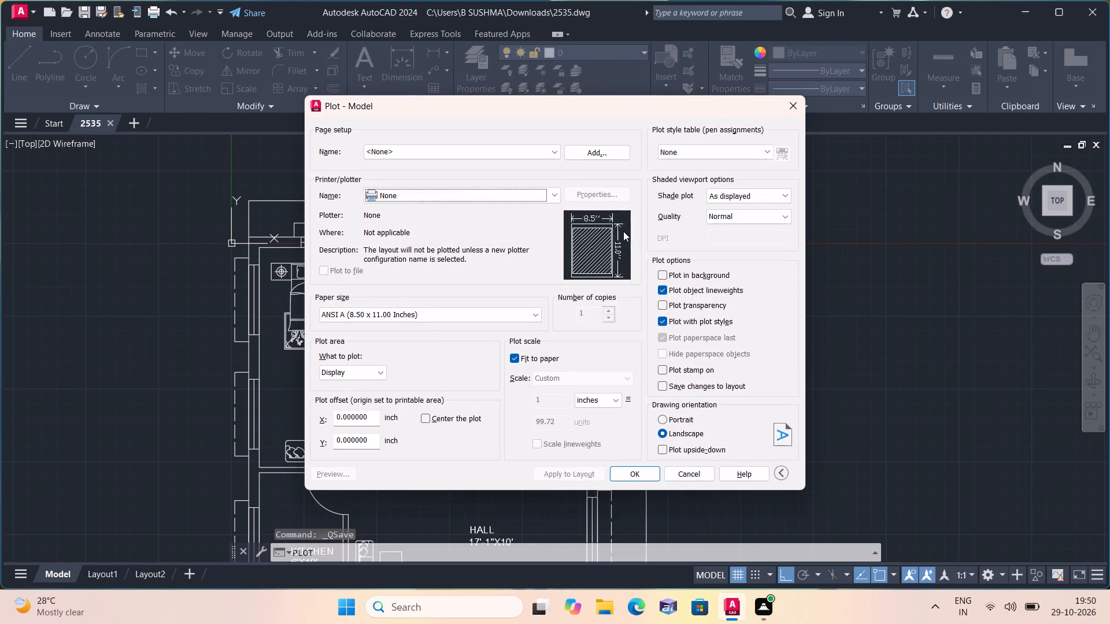
{"action": "left_click", "coordinate": [510, 196]}
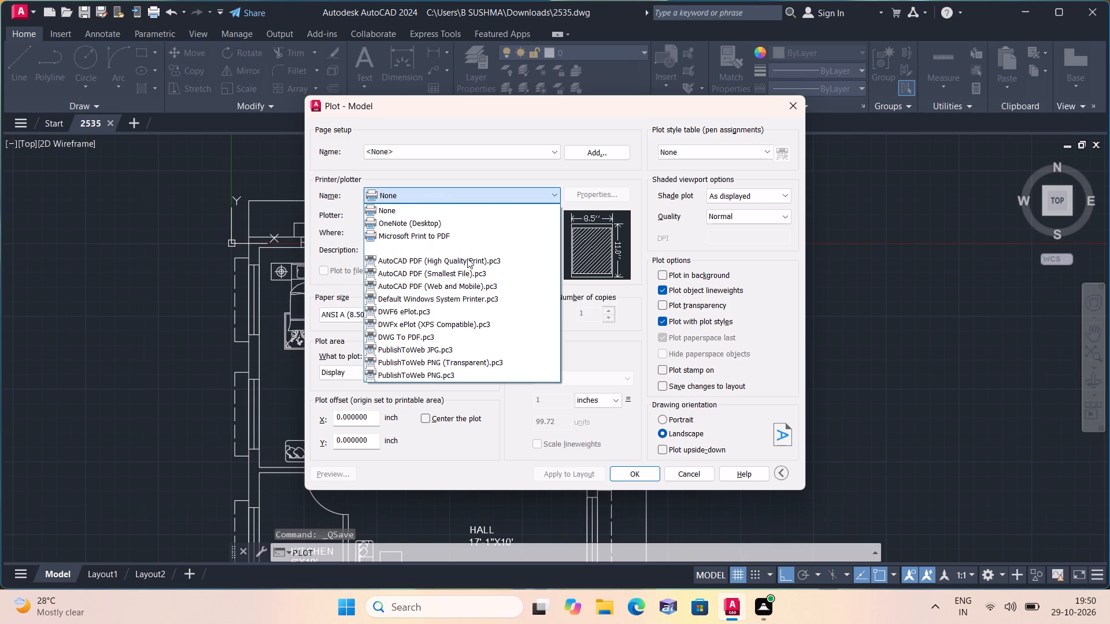
{"action": "left_click", "coordinate": [441, 343]}
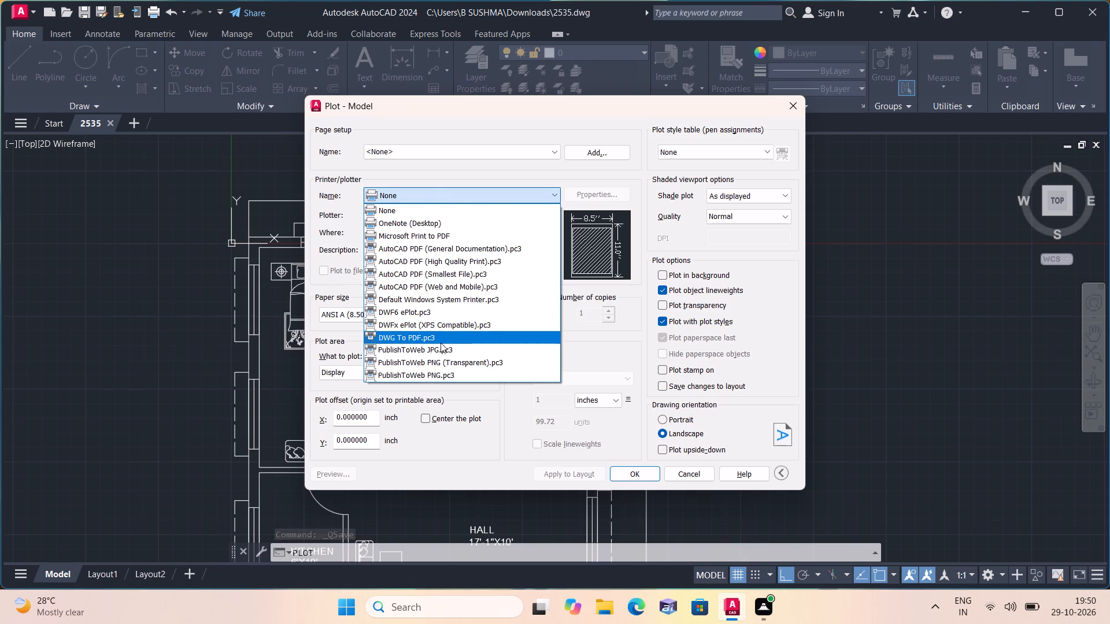
{"action": "left_click", "coordinate": [437, 315]}
{"action": "scroll", "coordinate": [425, 363], "scroll_direction": "down", "scroll_amount": 6}
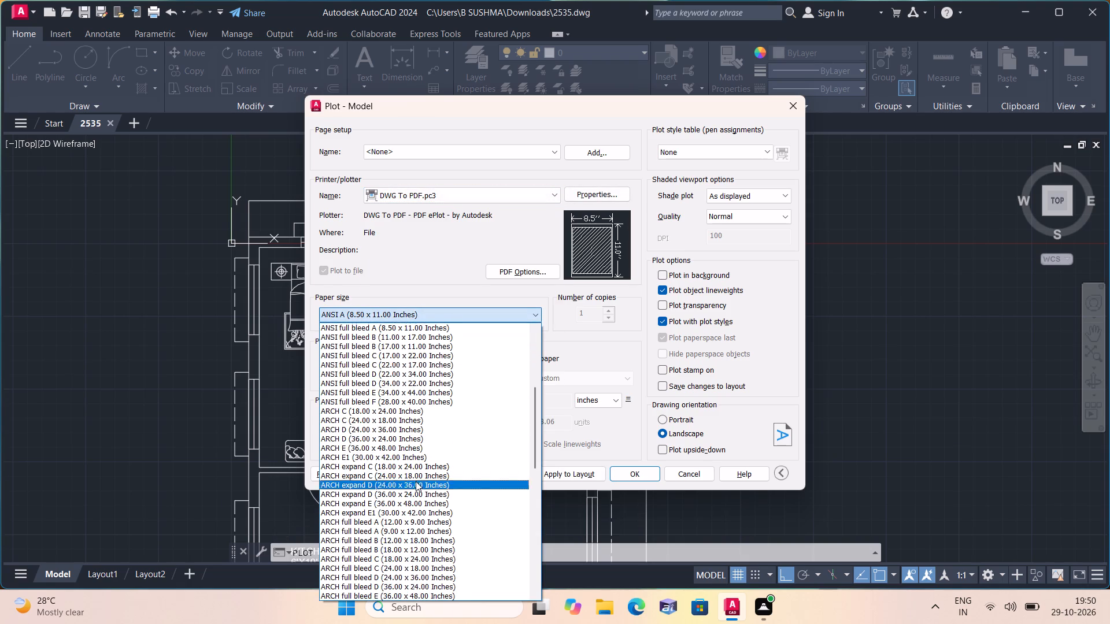
{"action": "scroll", "coordinate": [413, 491], "scroll_direction": "down", "scroll_amount": 5}
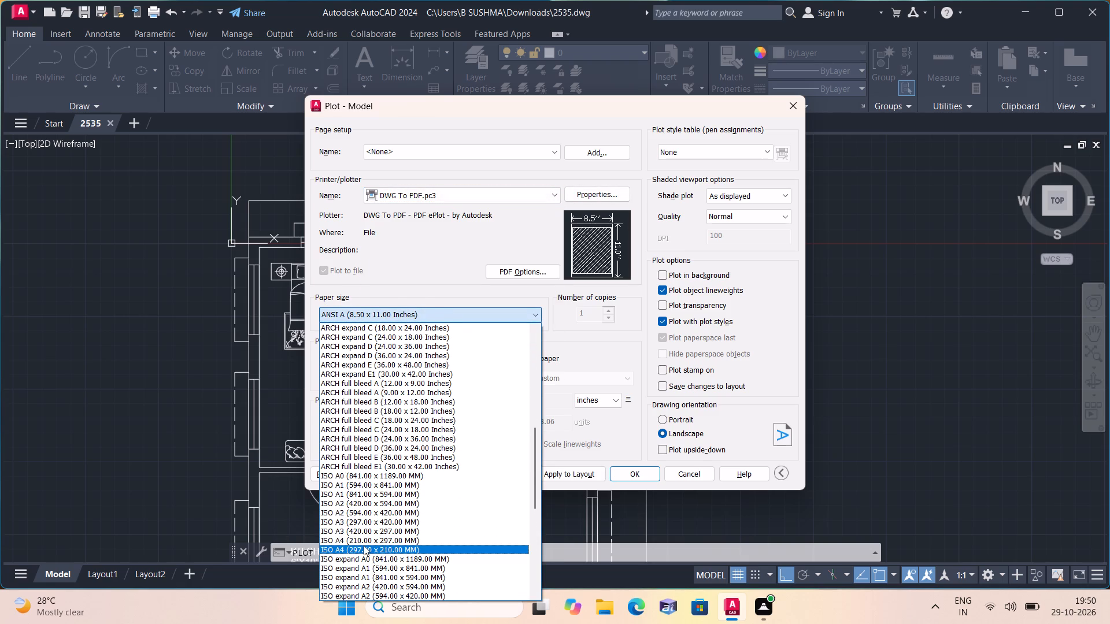
{"action": "left_click", "coordinate": [364, 545]}
Set the plot area to a window enclosing the whole floor plan with its overall dimensions and front steps.
{"action": "left_click", "coordinate": [370, 370]}
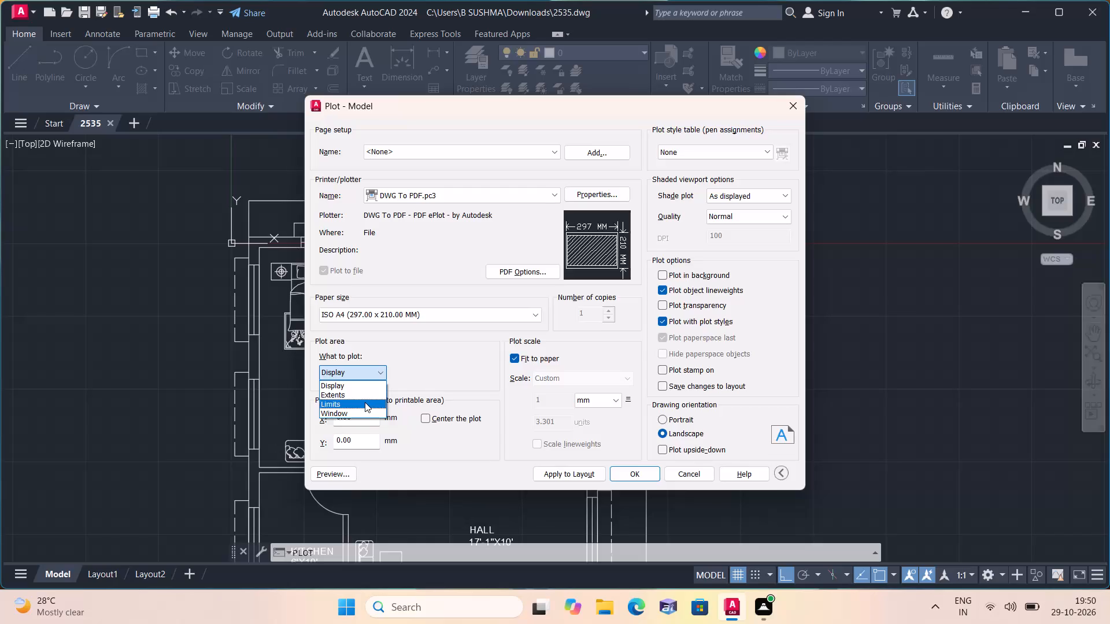
{"action": "left_click", "coordinate": [364, 413]}
{"action": "scroll", "coordinate": [399, 385], "scroll_direction": "down", "scroll_amount": 1}
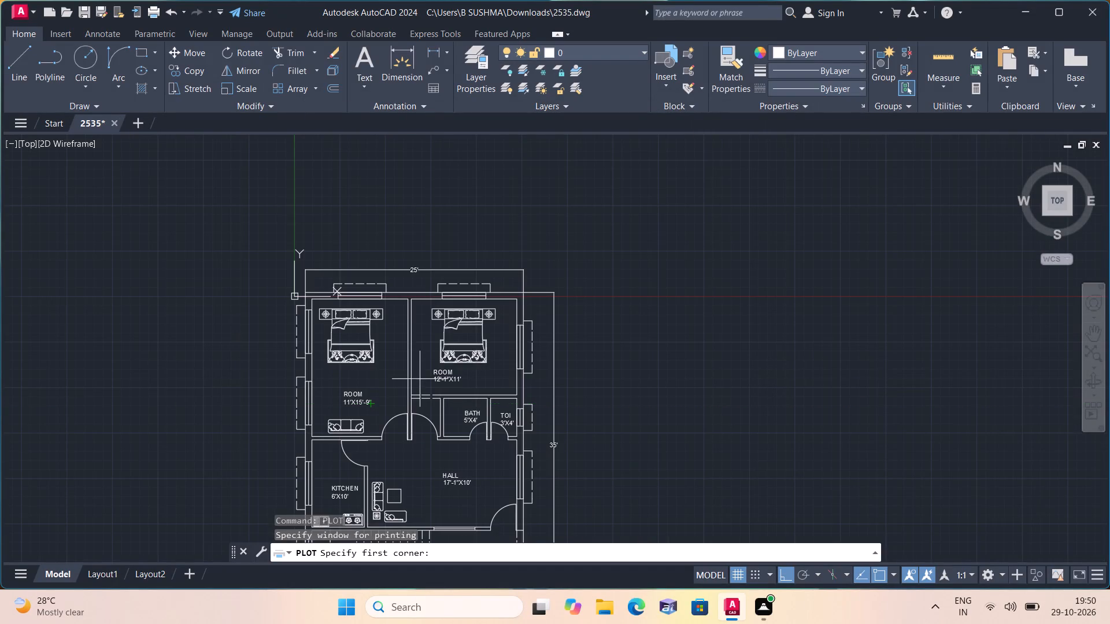
{"action": "middle_click_drag", "start_coordinate": [472, 365], "coordinate": [431, 280]}
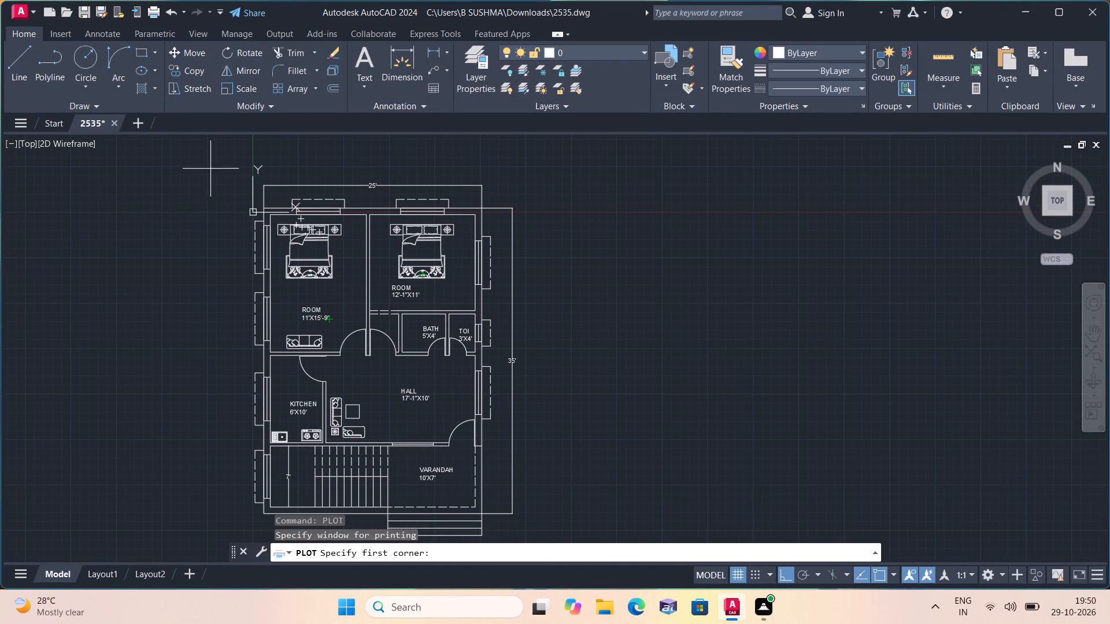
{"action": "left_click", "coordinate": [212, 167]}
{"action": "scroll", "coordinate": [420, 397], "scroll_direction": "down", "scroll_amount": 1}
{"action": "middle_click_drag", "start_coordinate": [420, 397], "coordinate": [428, 358]}
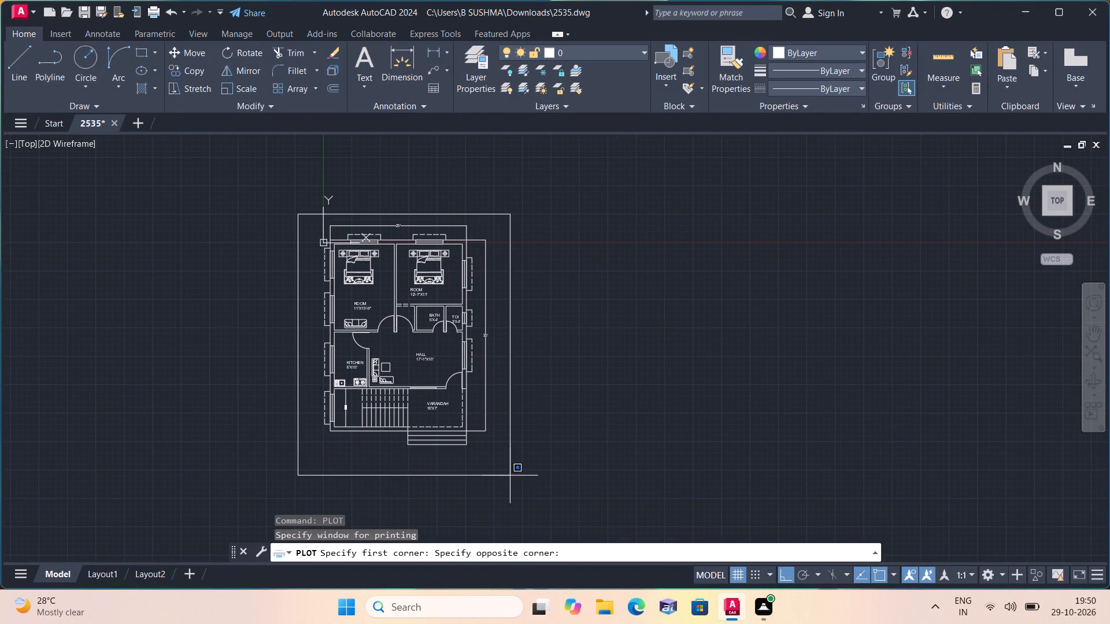
{"action": "left_click", "coordinate": [516, 474]}
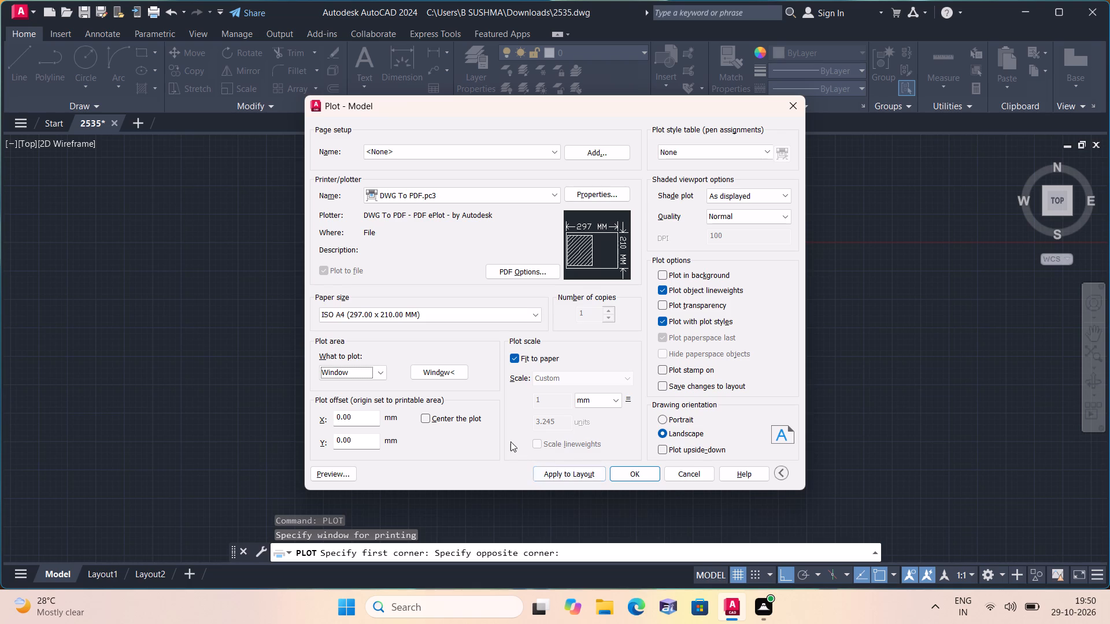
Center the plot and assign the acad.ctb plot style table to all layouts.
{"action": "left_click", "coordinate": [427, 417]}
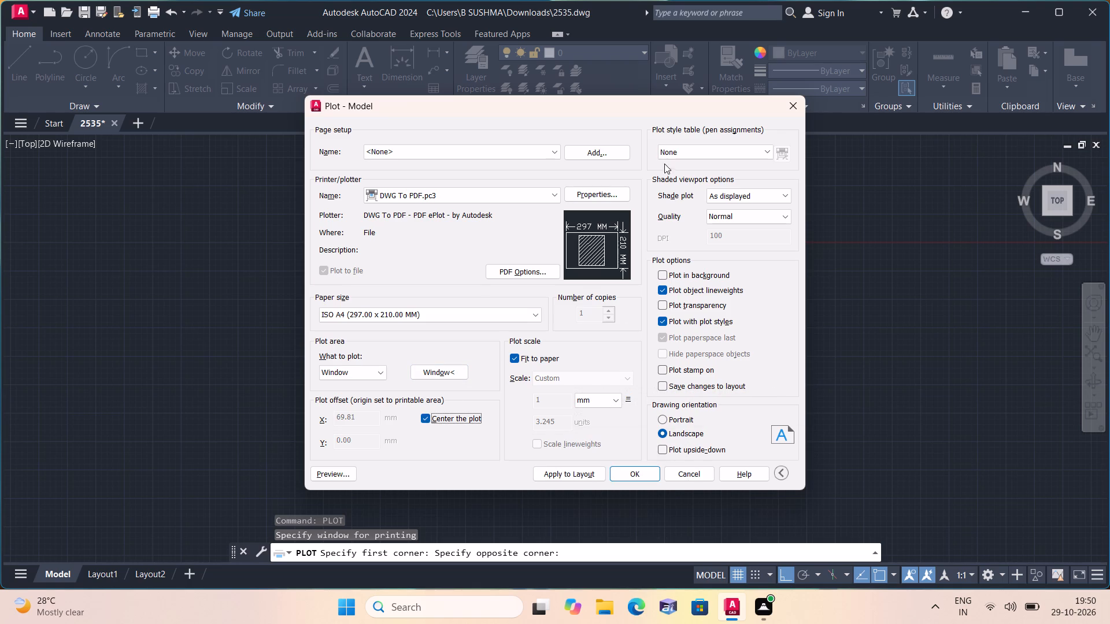
{"action": "left_click", "coordinate": [663, 146]}
{"action": "left_click", "coordinate": [675, 177]}
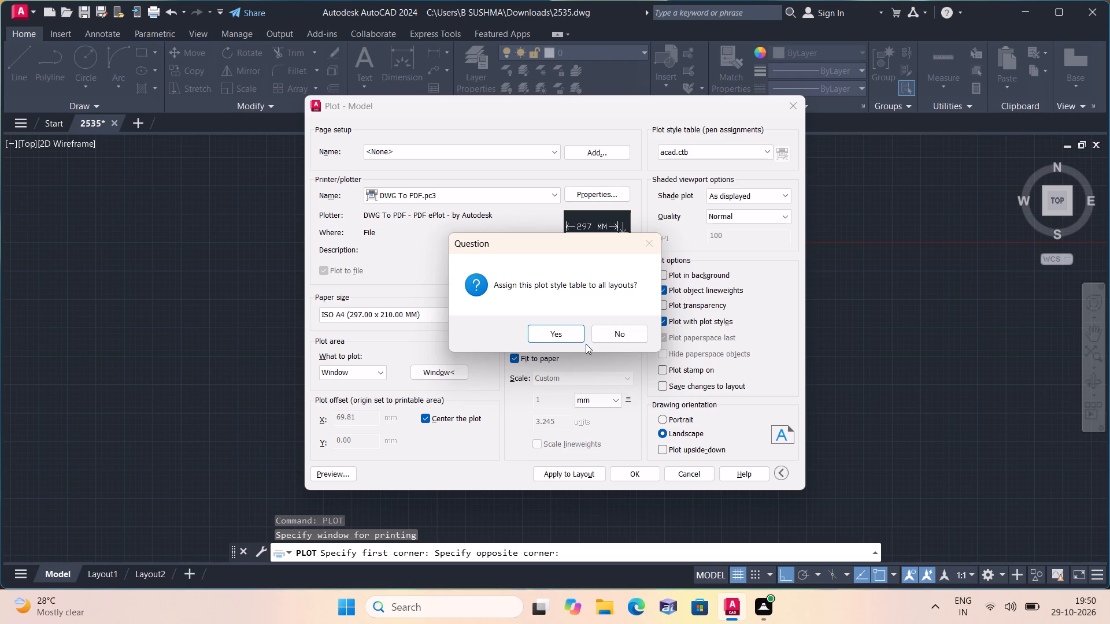
{"action": "left_click", "coordinate": [561, 336]}
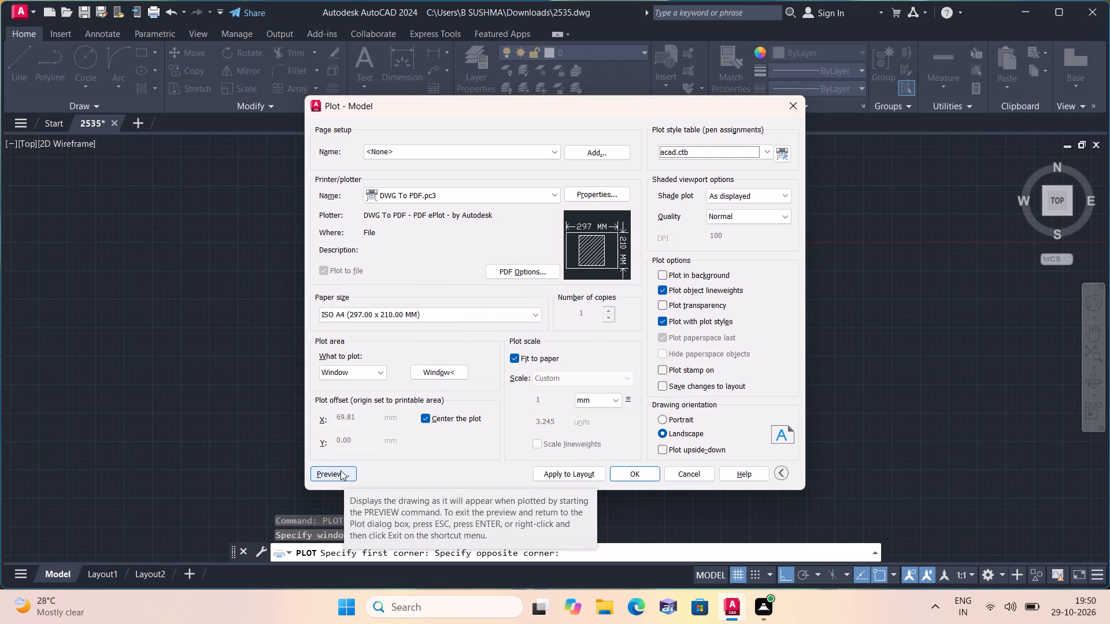
Preview the plot, examine the floor plan's linework, labels and dimensions up close, and exit the preview.
{"action": "left_click", "coordinate": [341, 470]}
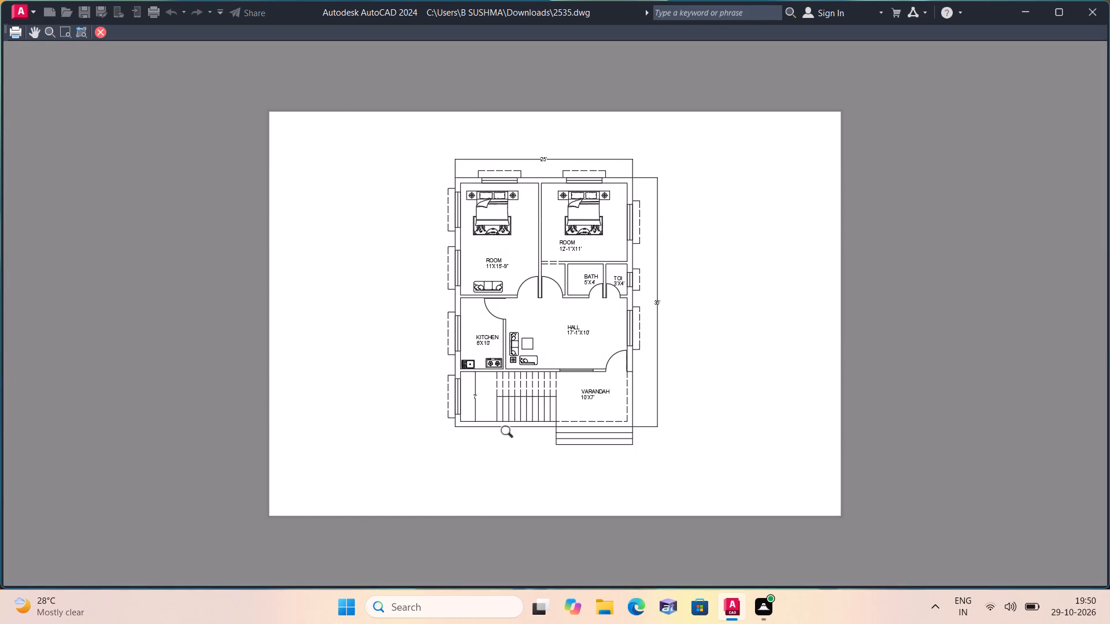
{"action": "scroll", "coordinate": [577, 419], "scroll_direction": "up", "scroll_amount": 3}
{"action": "scroll", "coordinate": [609, 404], "scroll_direction": "down", "scroll_amount": 1}
{"action": "middle_click_drag", "start_coordinate": [608, 404], "coordinate": [489, 445]}
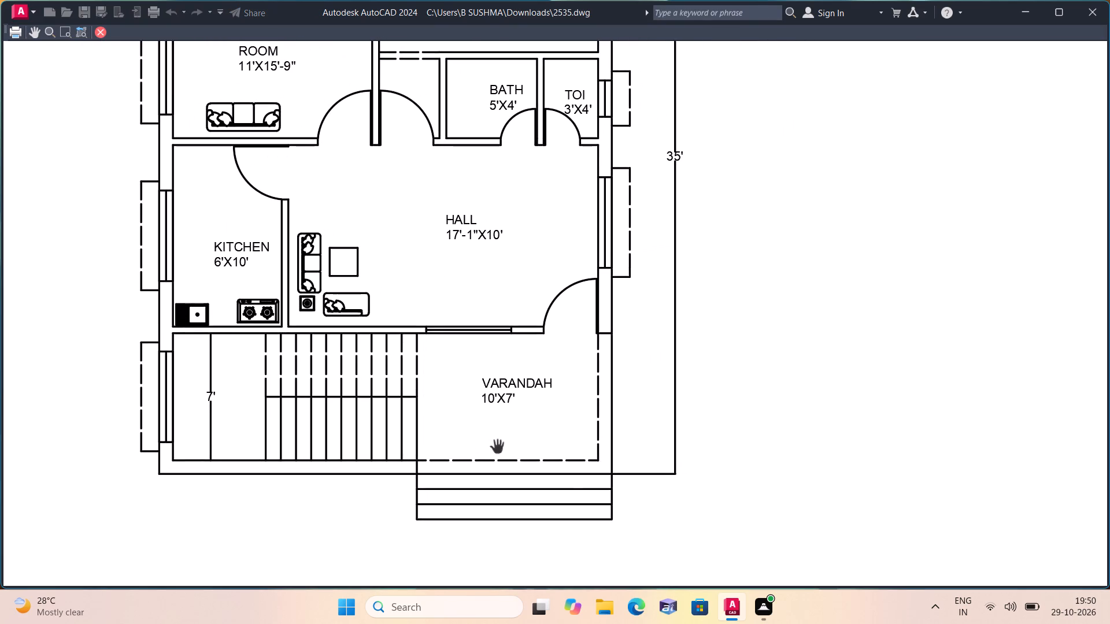
{"action": "scroll", "coordinate": [497, 447], "scroll_direction": "down", "scroll_amount": 1}
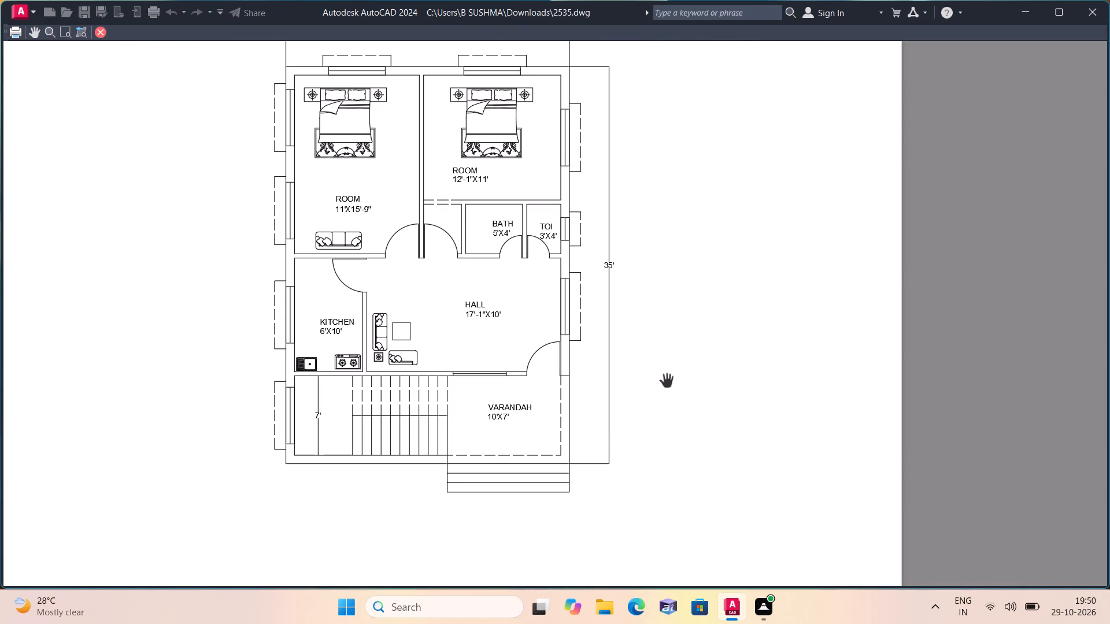
{"action": "right_click", "coordinate": [666, 381]}
{"action": "left_click", "coordinate": [695, 390]}
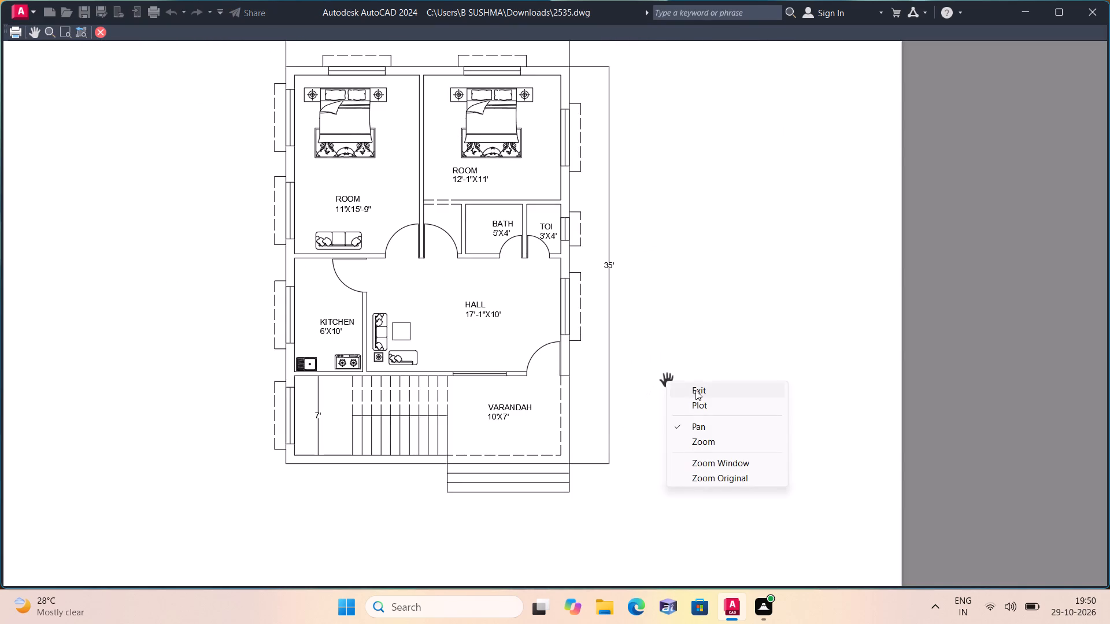
Apply the plot settings to the layout and plot the plan to 2535-Model.pdf in the Documents folder.
{"action": "left_click", "coordinate": [573, 473]}
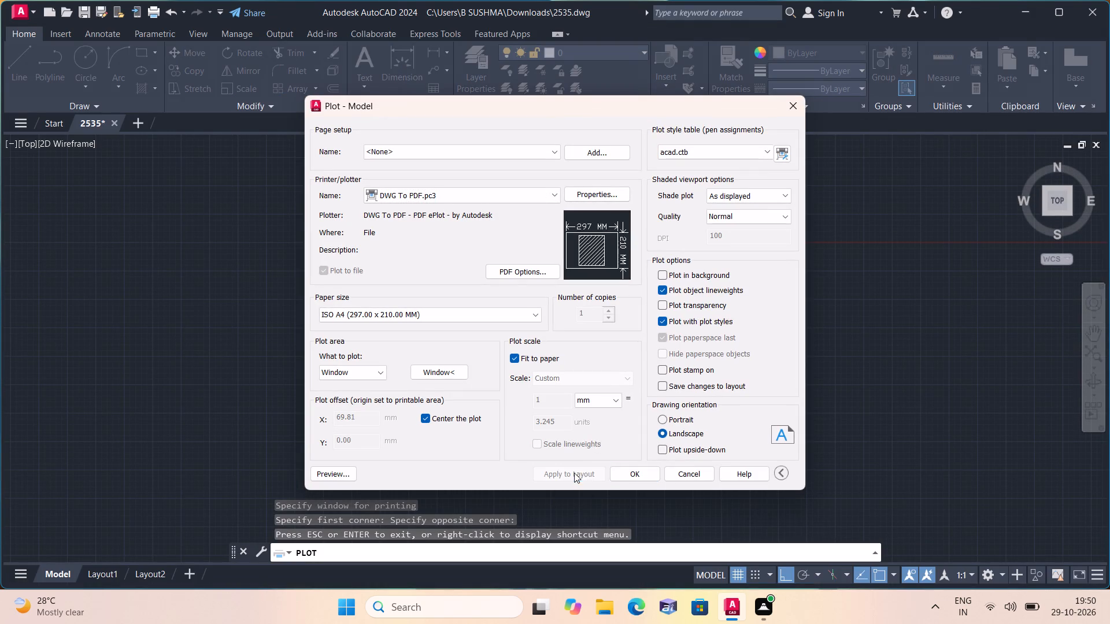
{"action": "left_click", "coordinate": [628, 473]}
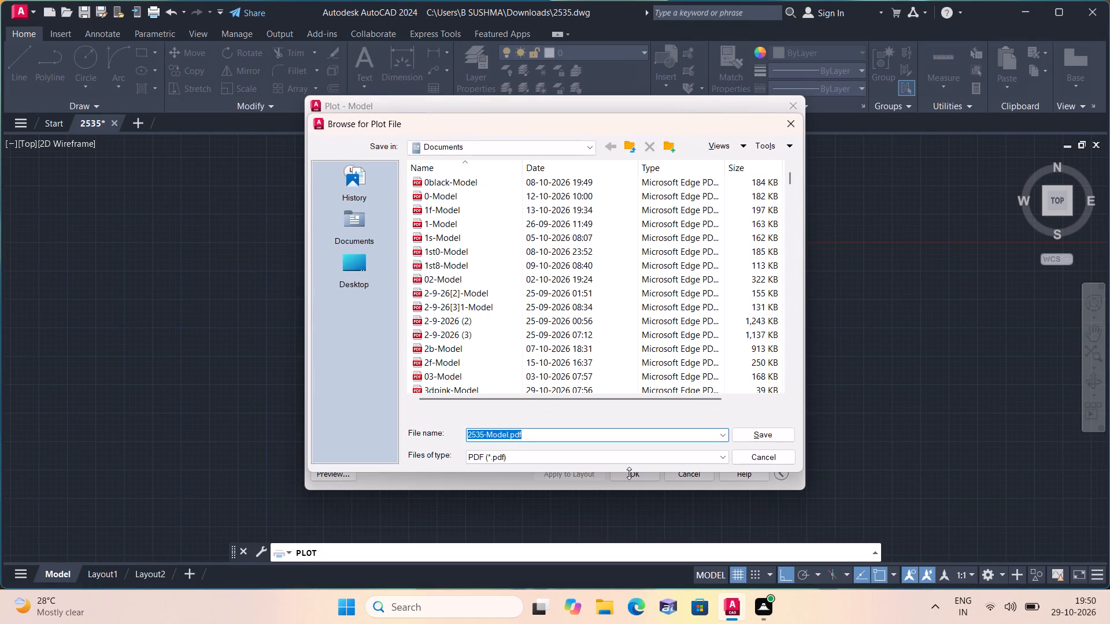
{"action": "left_click", "coordinate": [756, 434]}
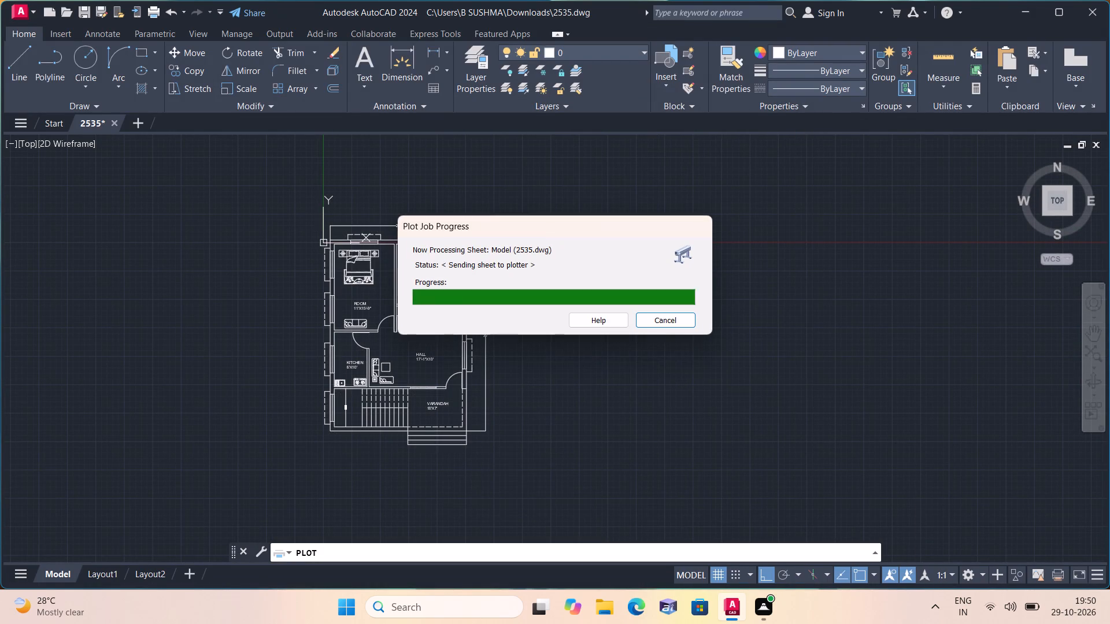
{"action": "left_click", "coordinate": [771, 361]}
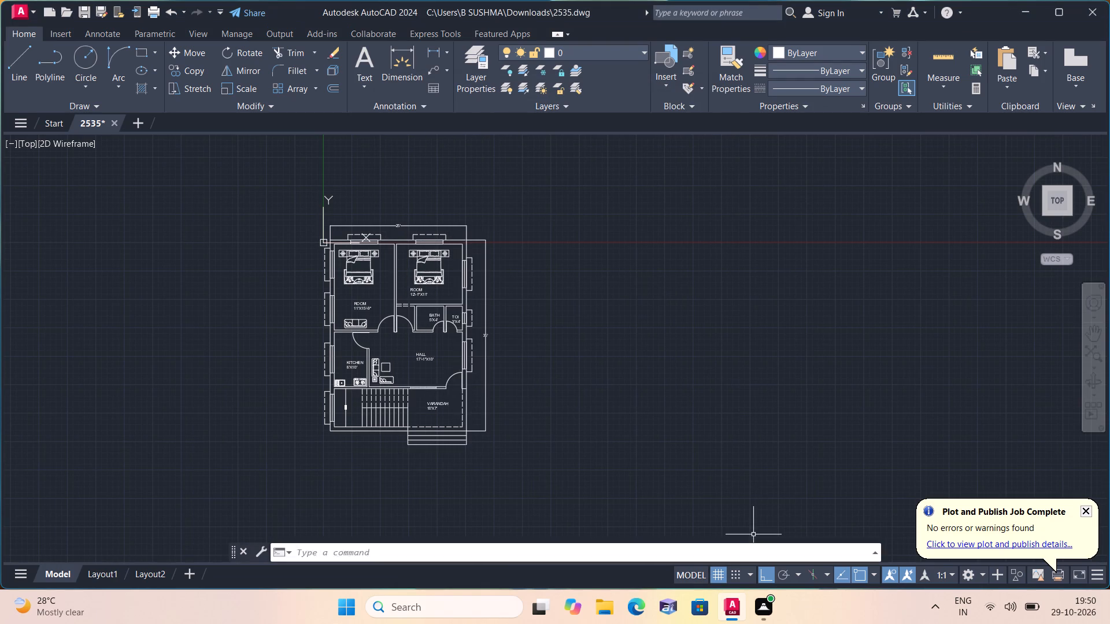